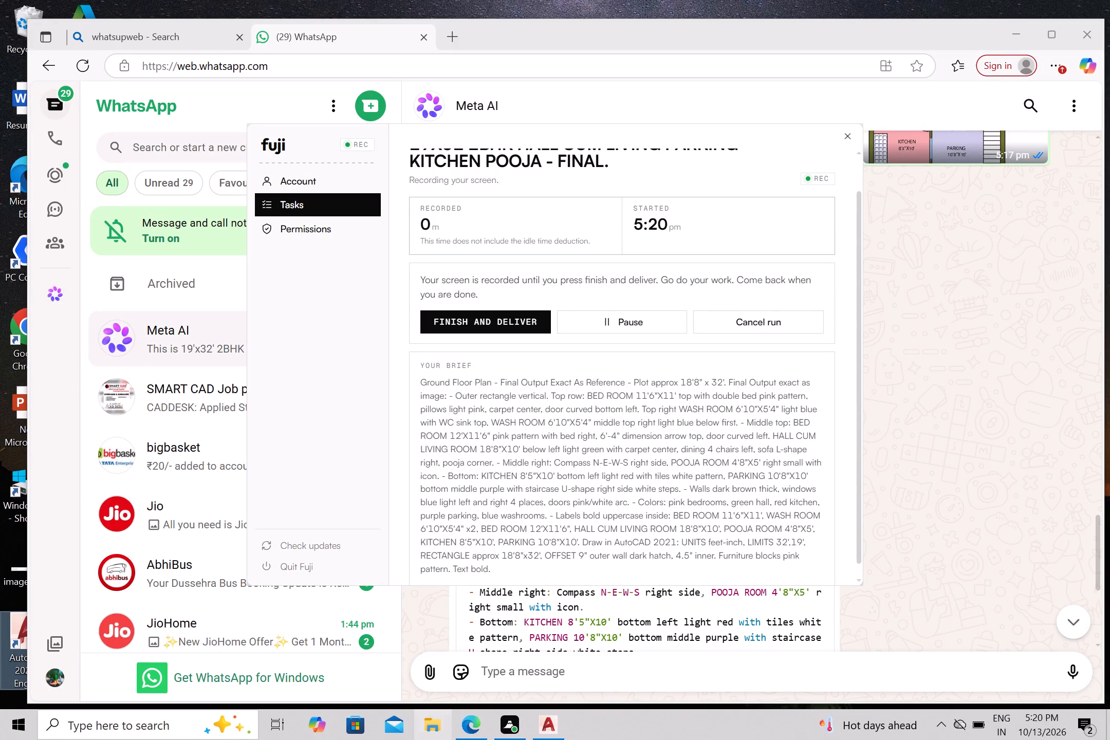
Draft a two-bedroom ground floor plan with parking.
Launch AutoCAD 2021 and start a new blank drawing.
triple_click(20, 636)
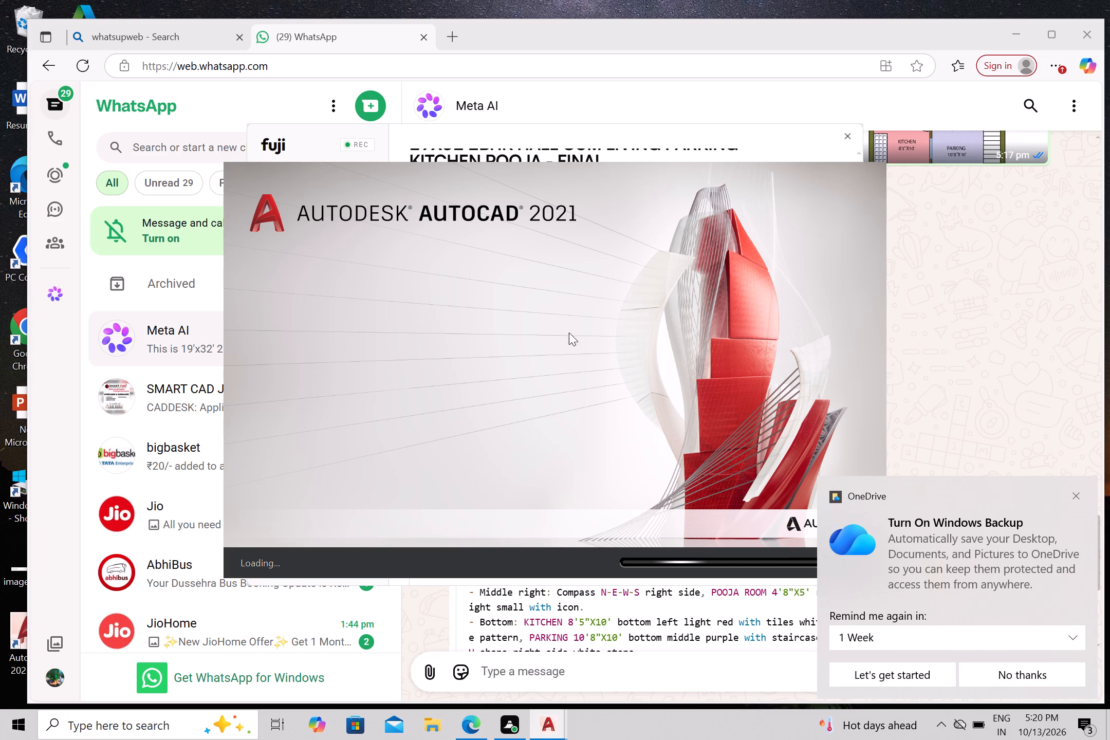
click(1076, 494)
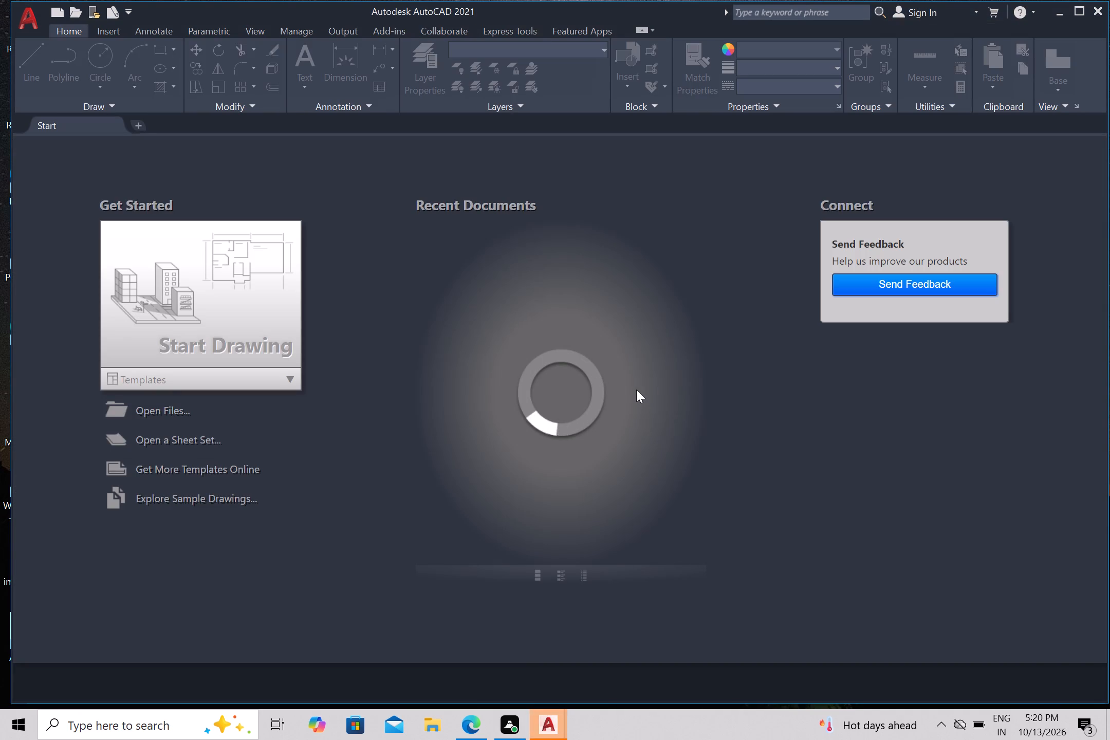
click(215, 312)
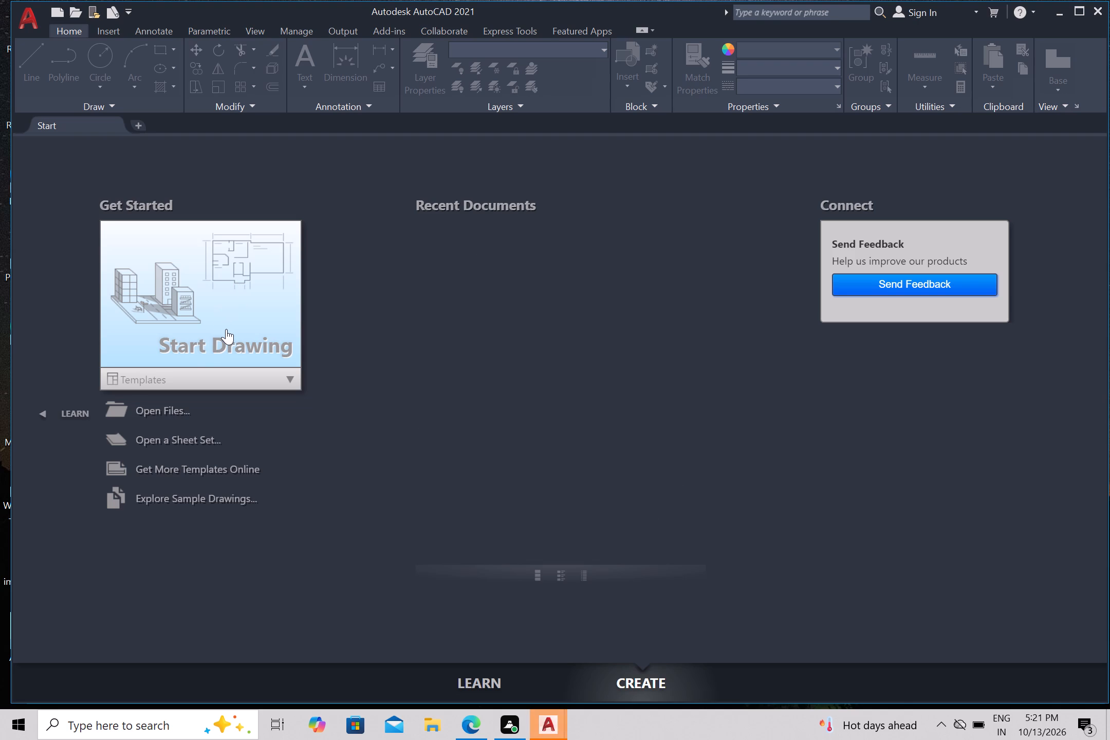
triple_click(226, 329)
triple_click(225, 319)
triple_click(225, 319)
triple_click(225, 319)
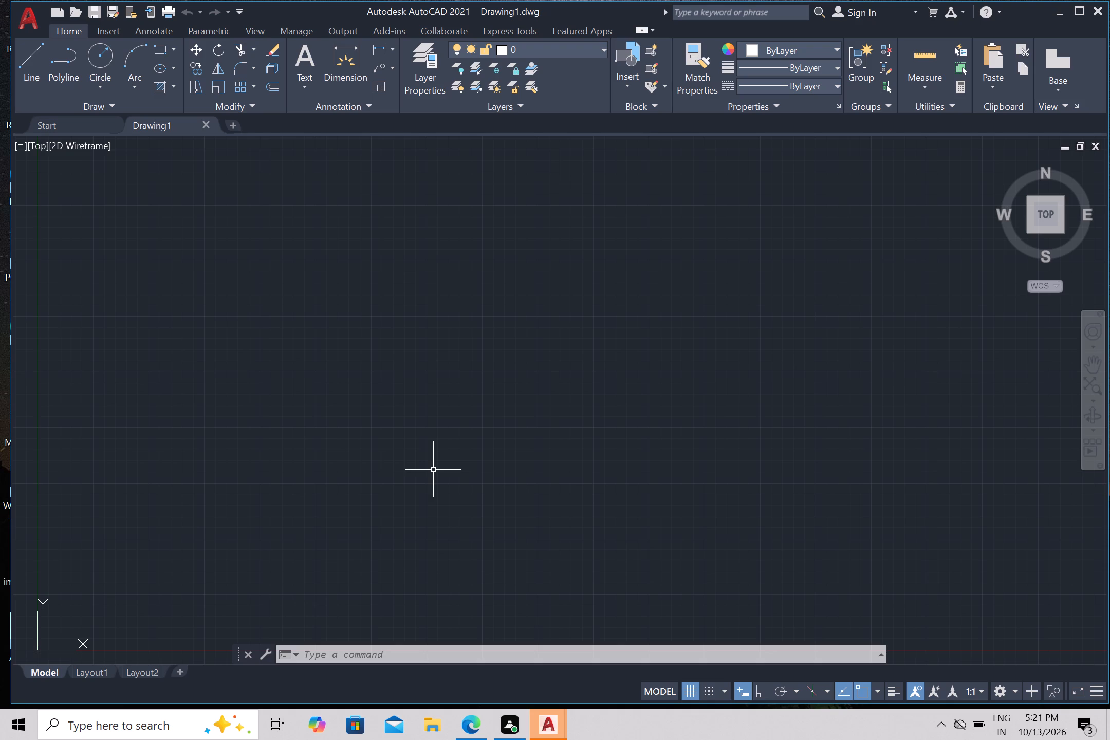
Configure the drawing units to Architectural length with 0'-0 1/2" precision.
text(un)
key(Return)
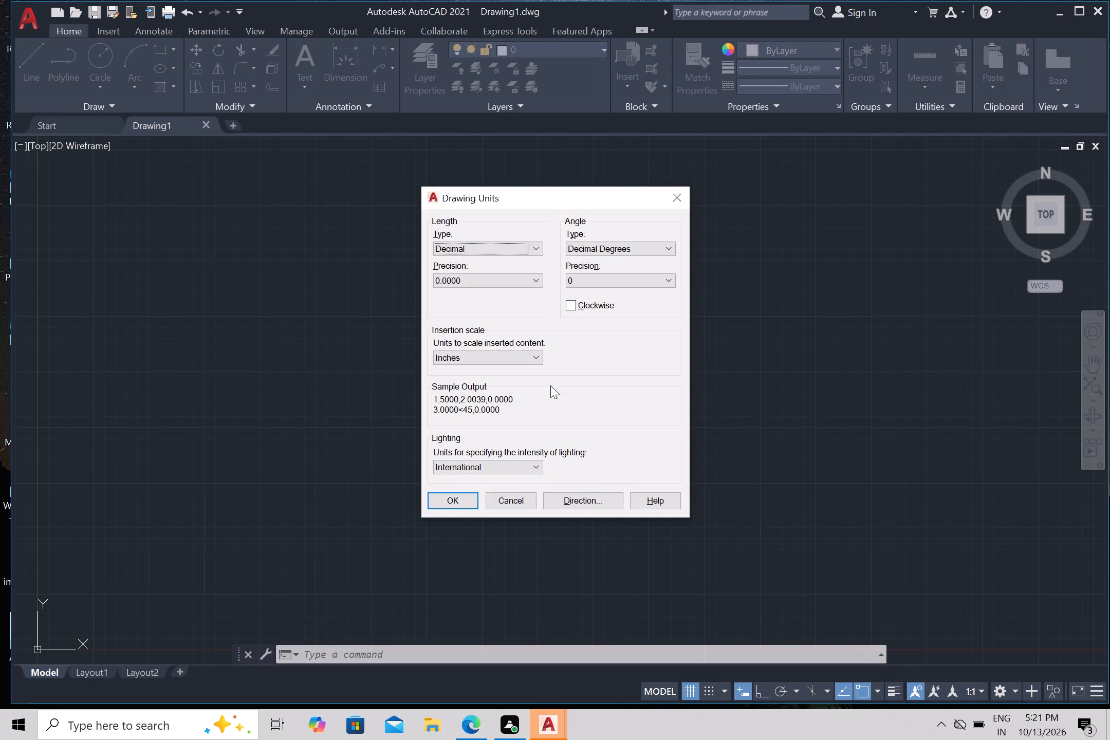
click(465, 249)
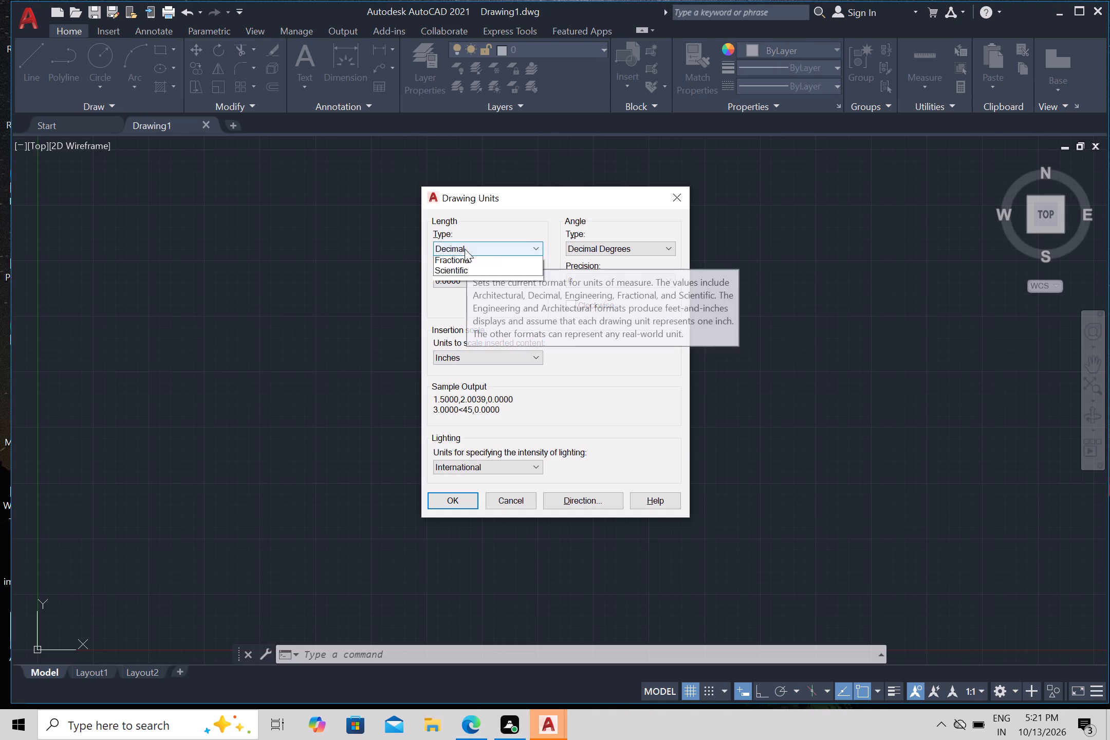
click(464, 263)
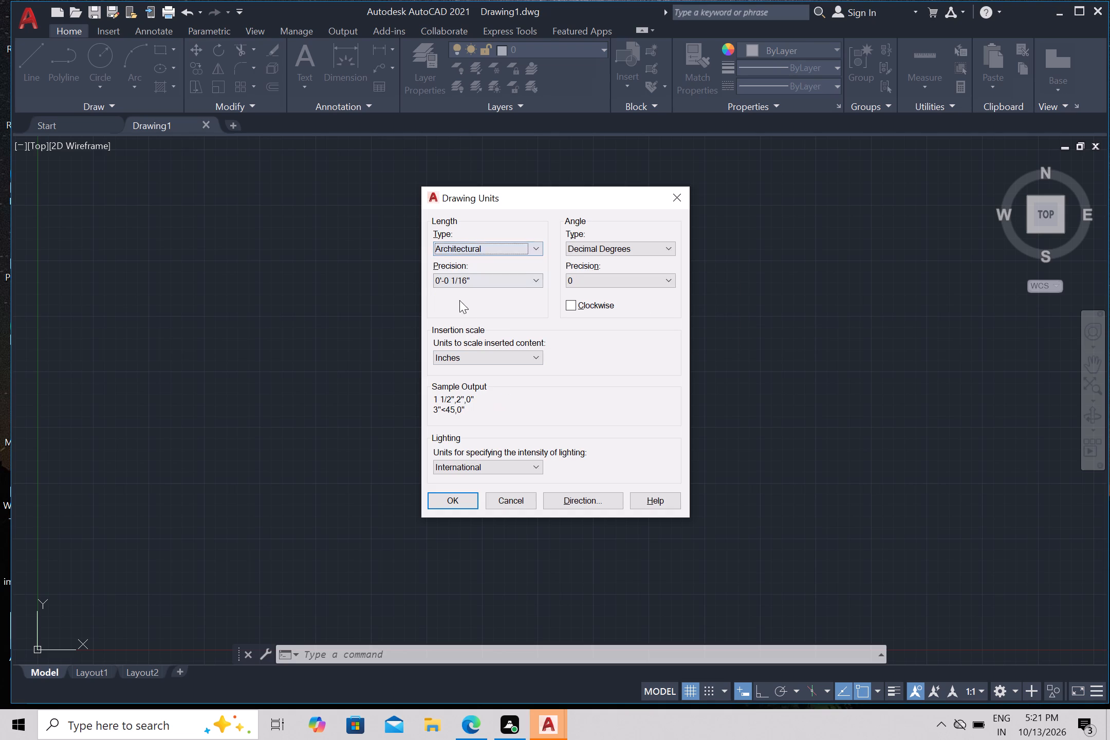
click(473, 283)
click(472, 303)
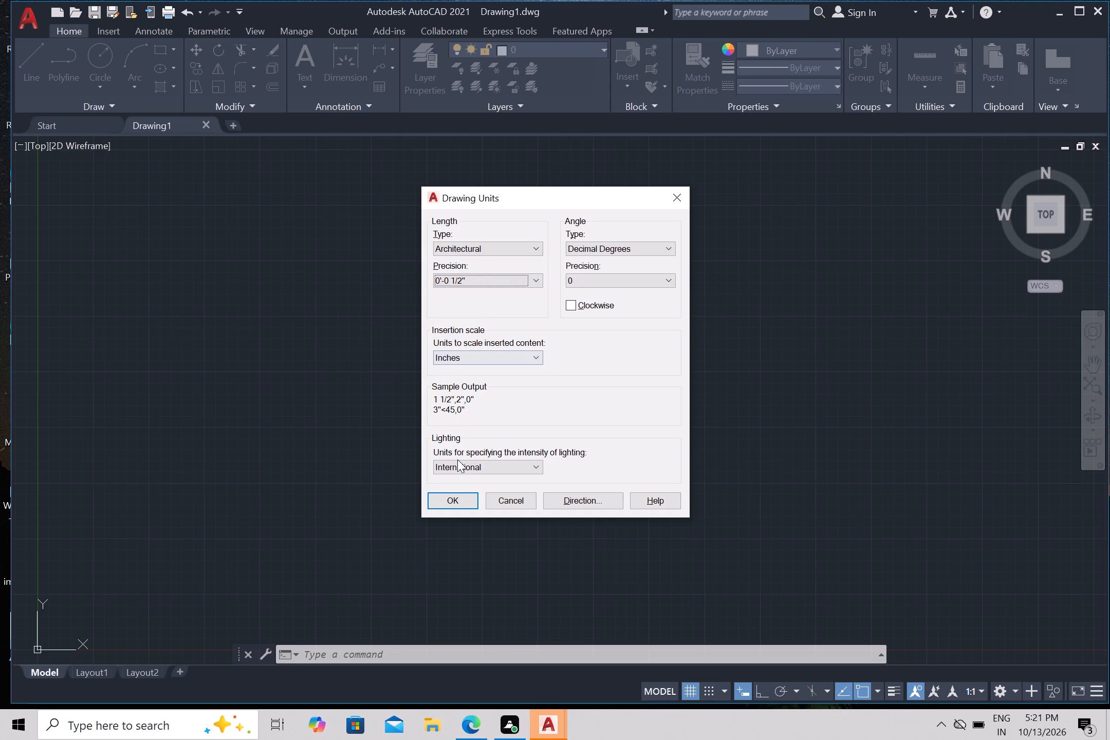
drag(450, 498, 448, 492)
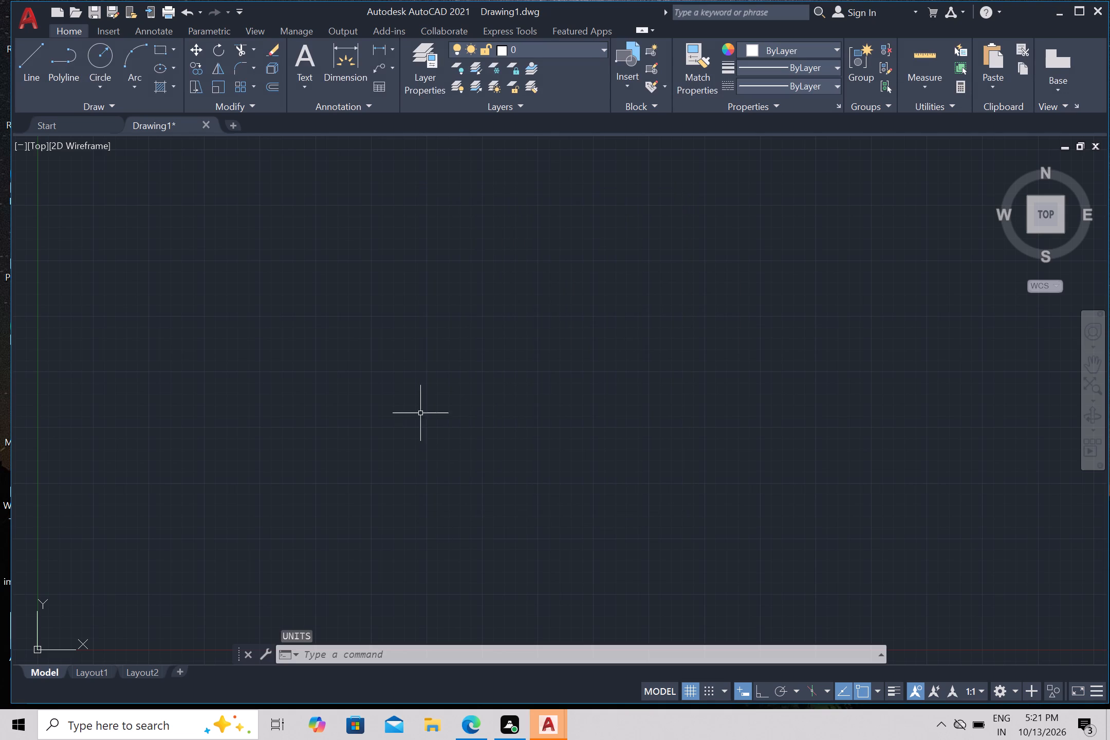
Modify the Standard dimension style's primary units to Architectural format with 0'-0 1/2" precision.
key(d)
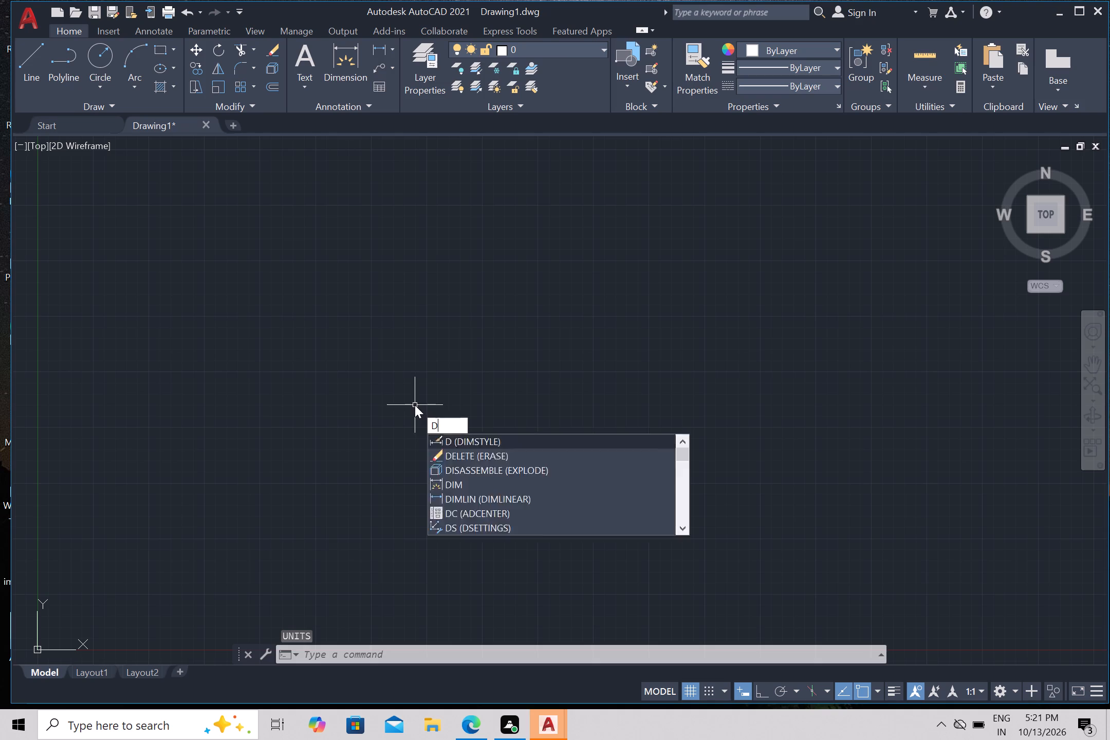
key(Return)
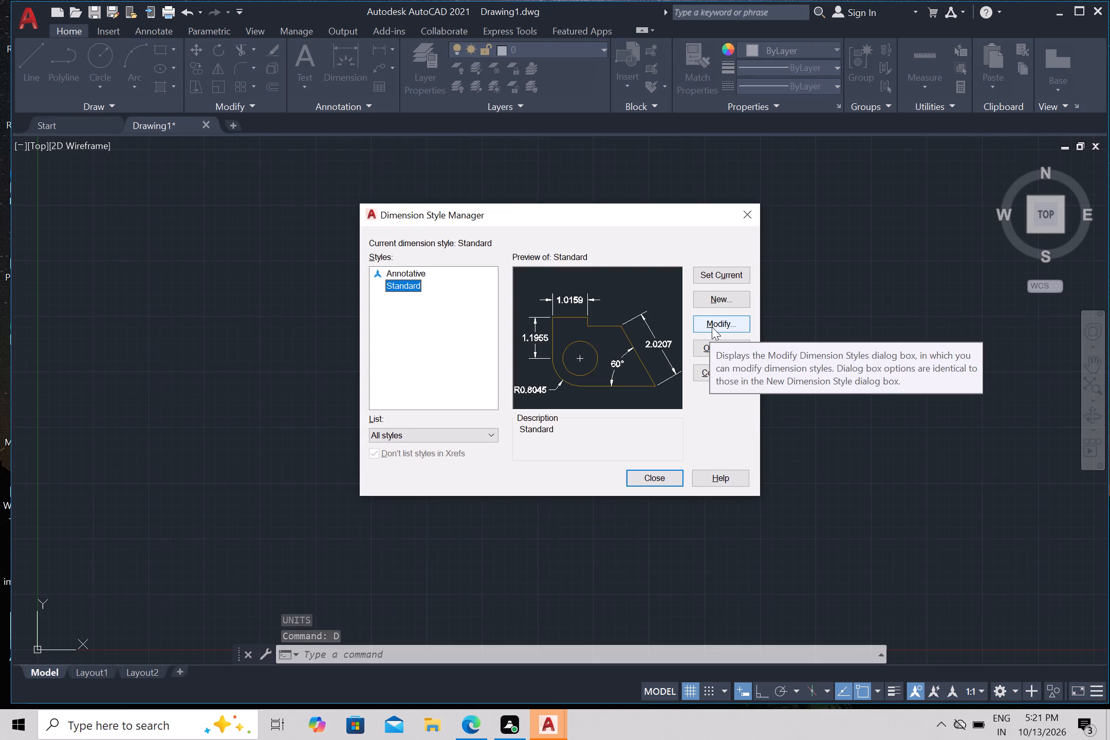
click(711, 327)
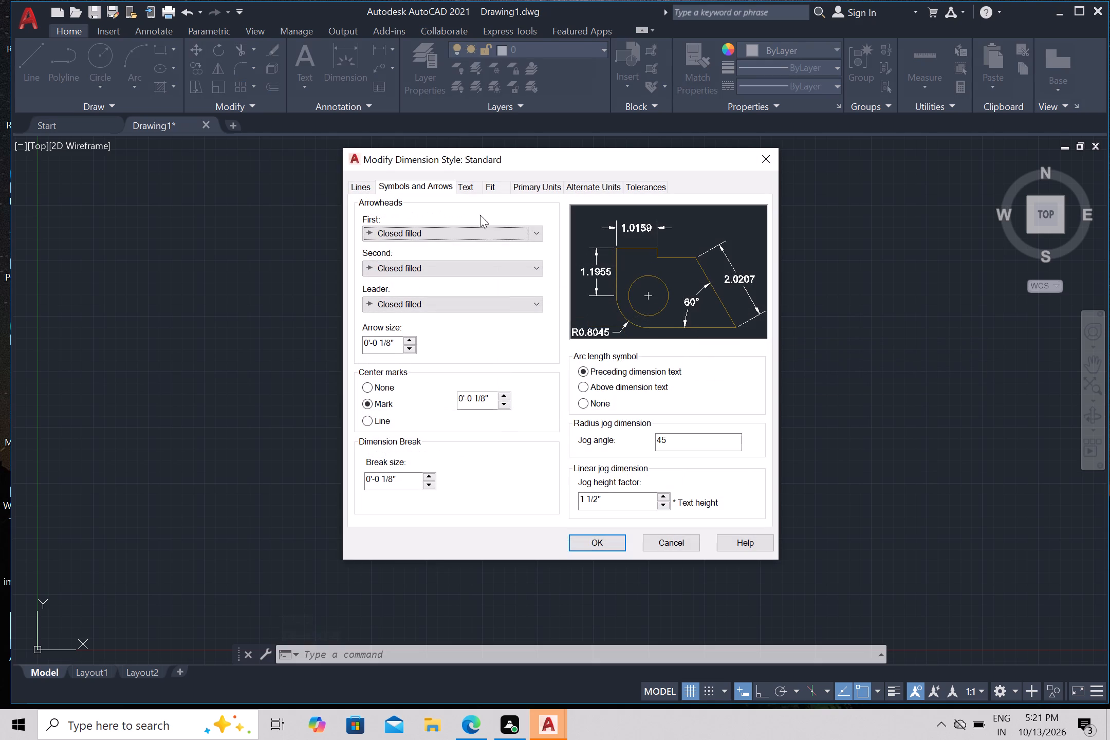
click(530, 186)
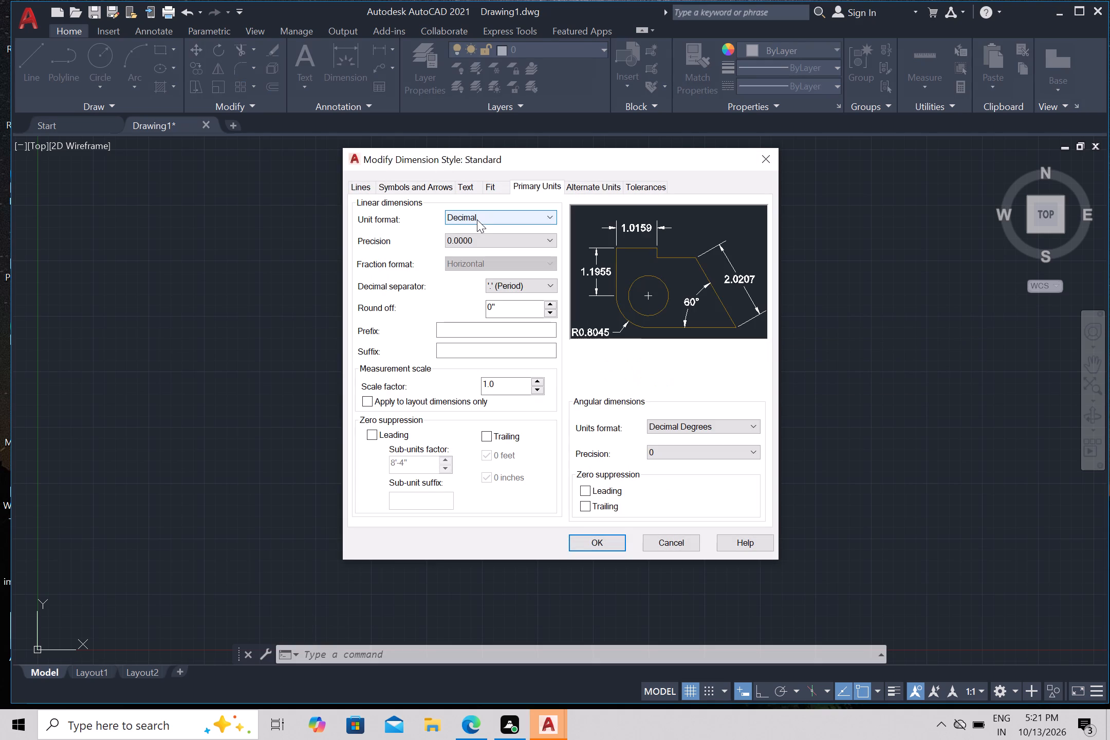
click(480, 217)
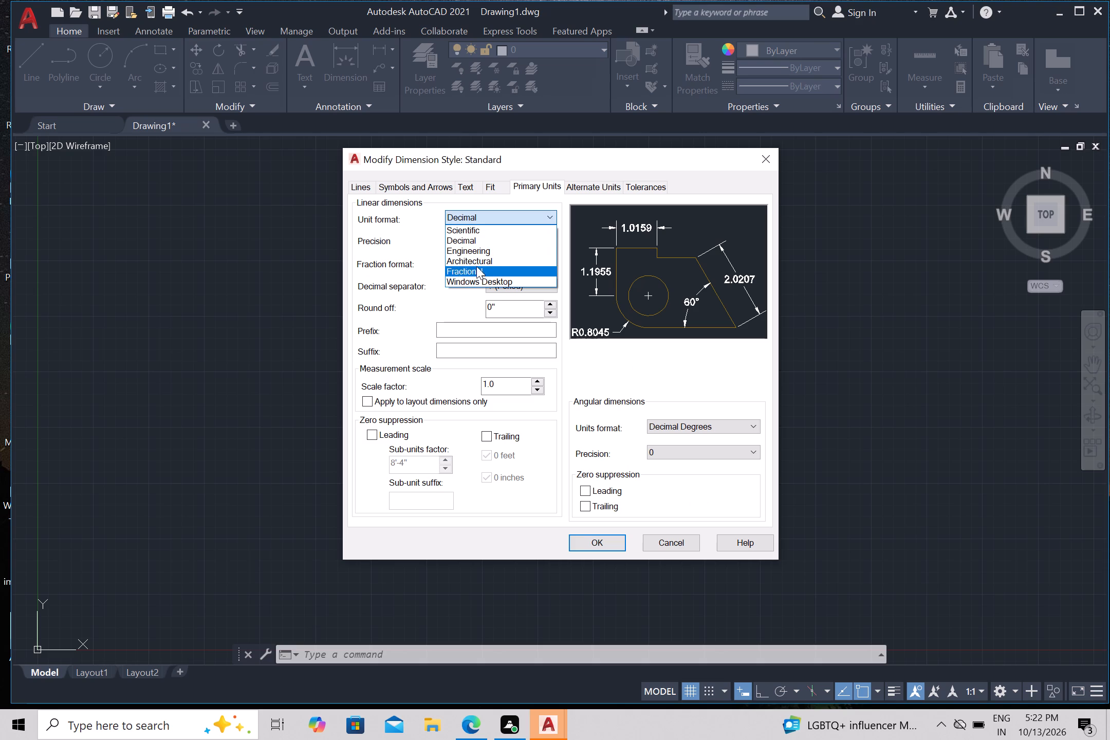
click(478, 263)
click(474, 244)
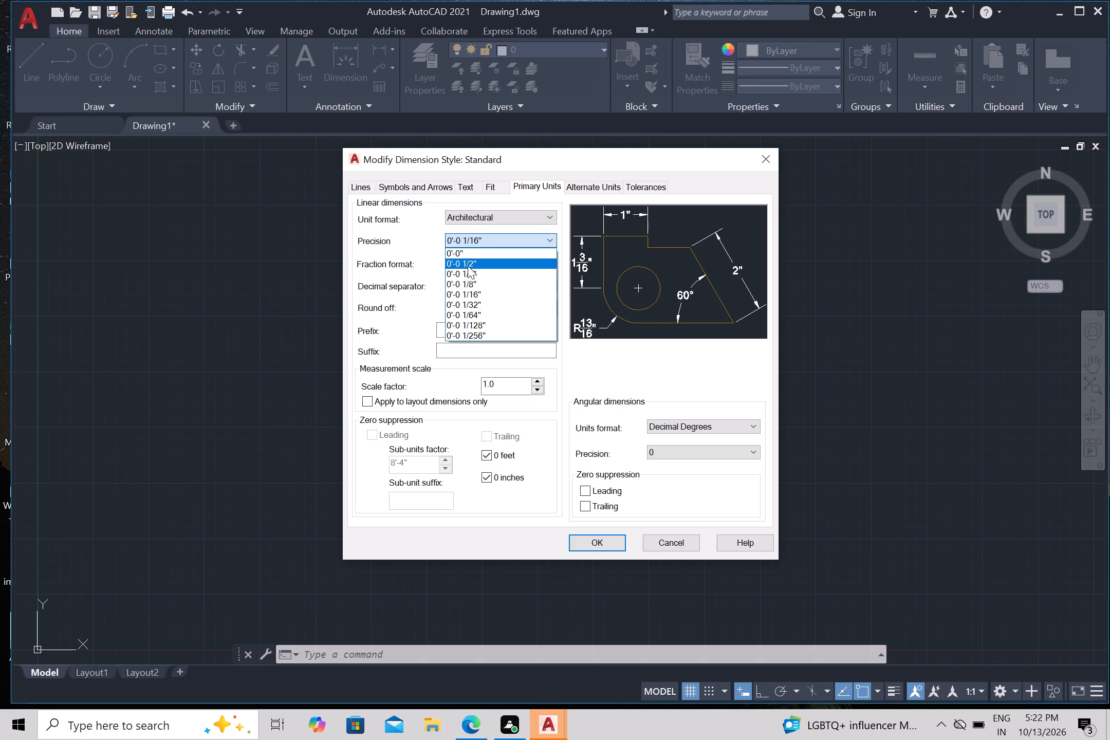
click(467, 266)
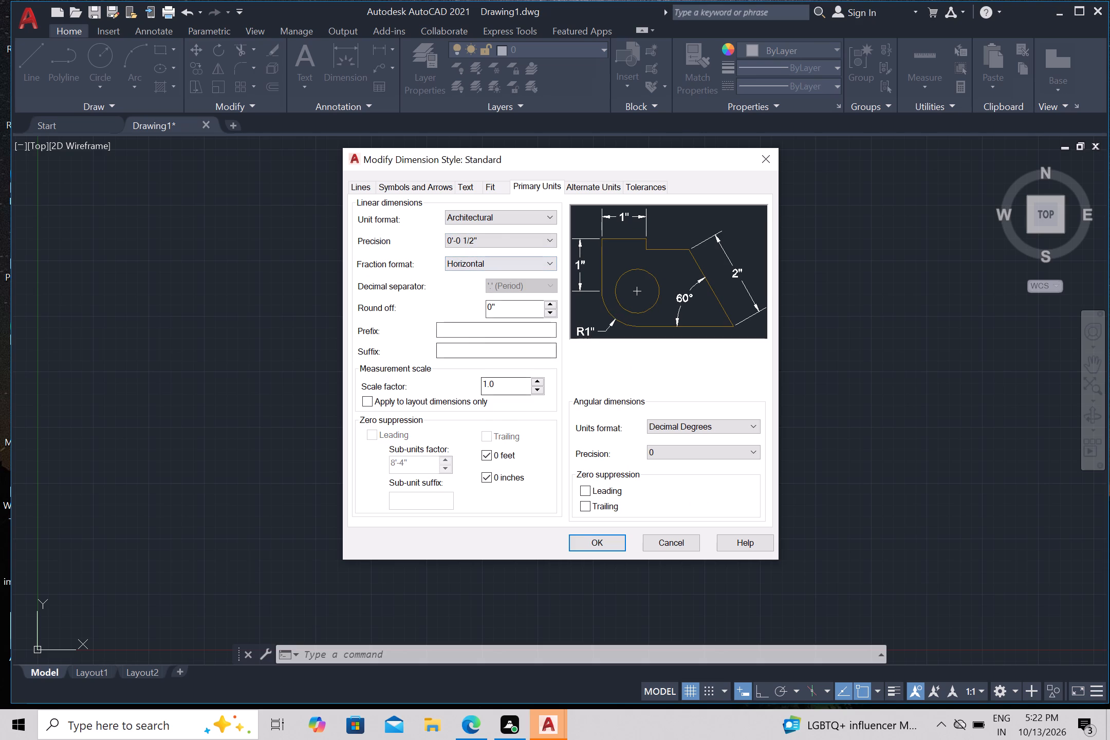
Set the Standard dimension style's text height to 9".
click(471, 193)
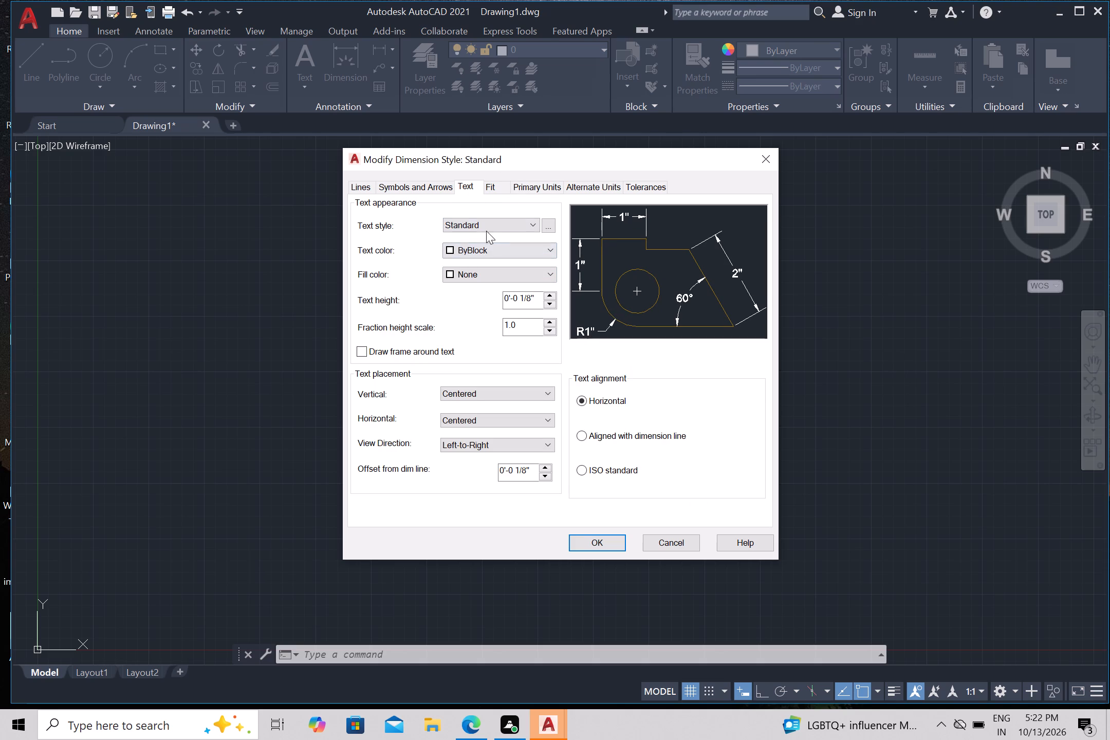
click(531, 299)
key(BackSpace)
key(BackSpace)
key(BackSpace)
key(BackSpace)
key(BackSpace)
key(BackSpace)
key(BackSpace)
key(BackSpace)
key(9)
Set the dimension arrowheads to Architectural tick with an arrow size of 4.5" and accept the Standard style changes.
click(426, 192)
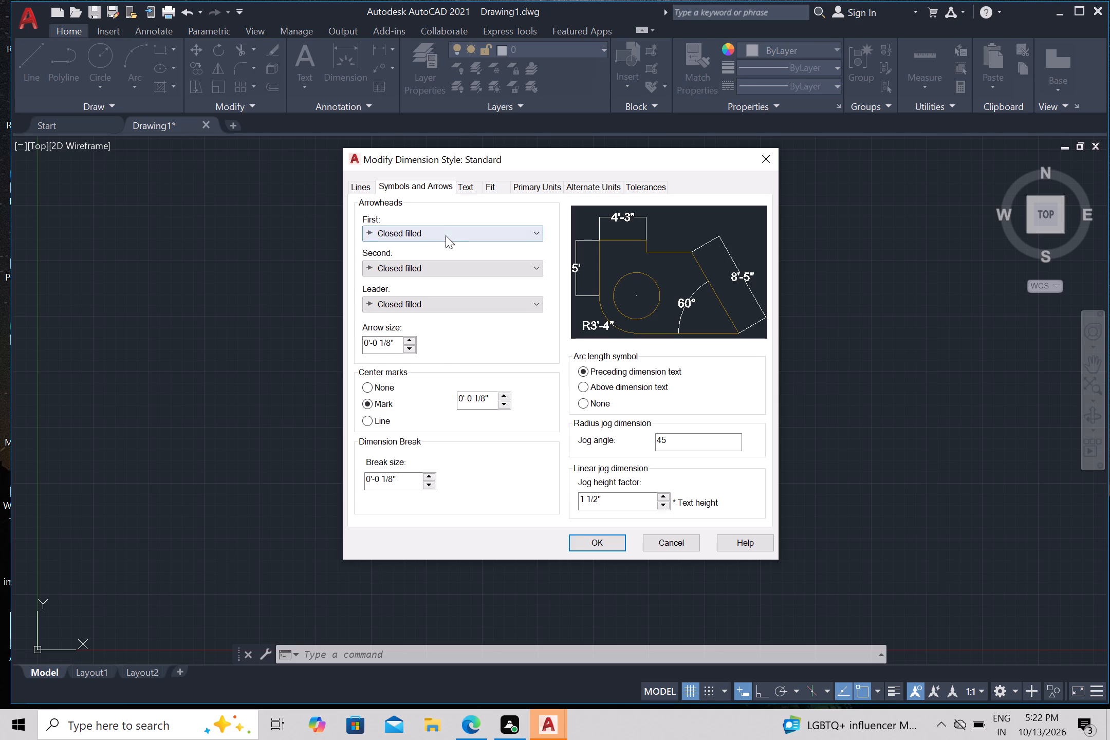
click(446, 236)
click(429, 297)
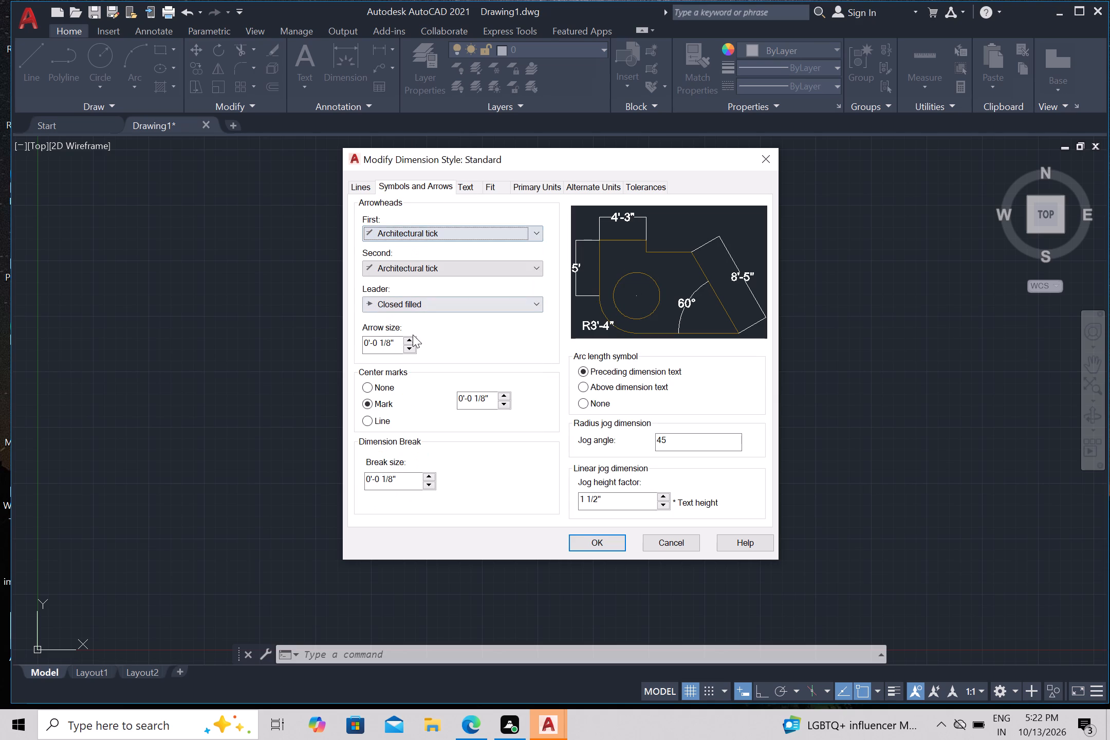
click(389, 342)
key(BackSpace)
key(BackSpace)
key(BackSpace)
key(BackSpace)
key(BackSpace)
key(BackSpace)
key(BackSpace)
key(BackSpace)
key(BackSpace)
key(BackSpace)
key(BackSpace)
key(BackSpace)
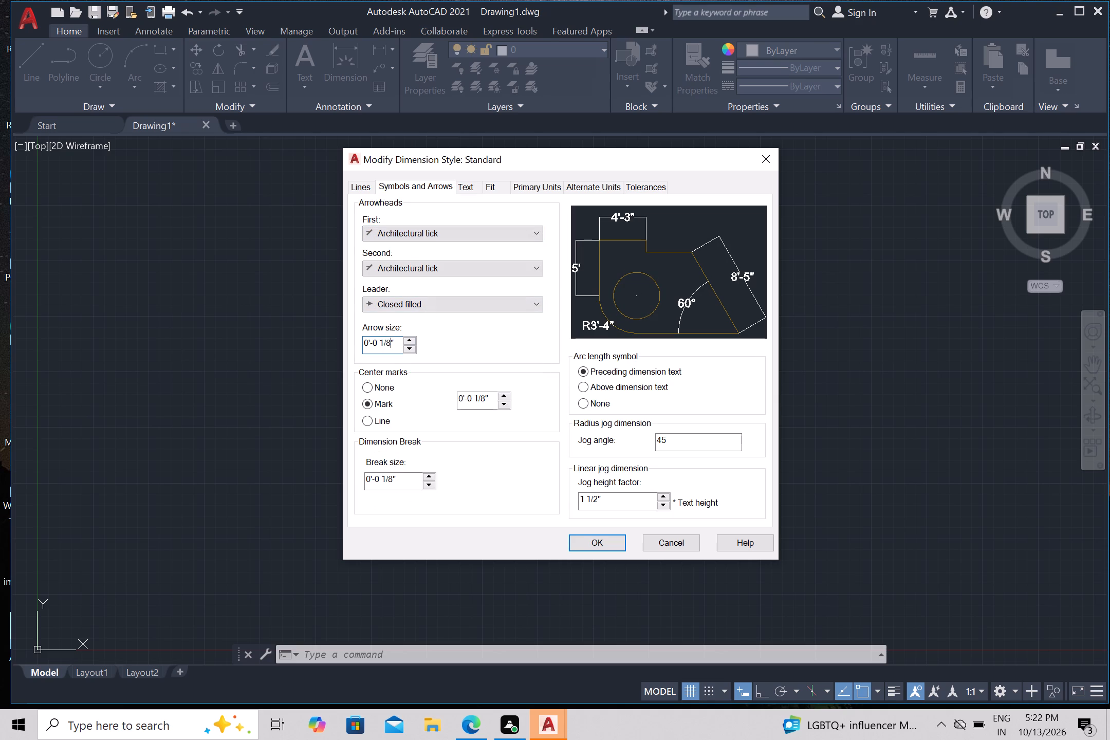
key(4)
key(period)
key(5)
key(Return)
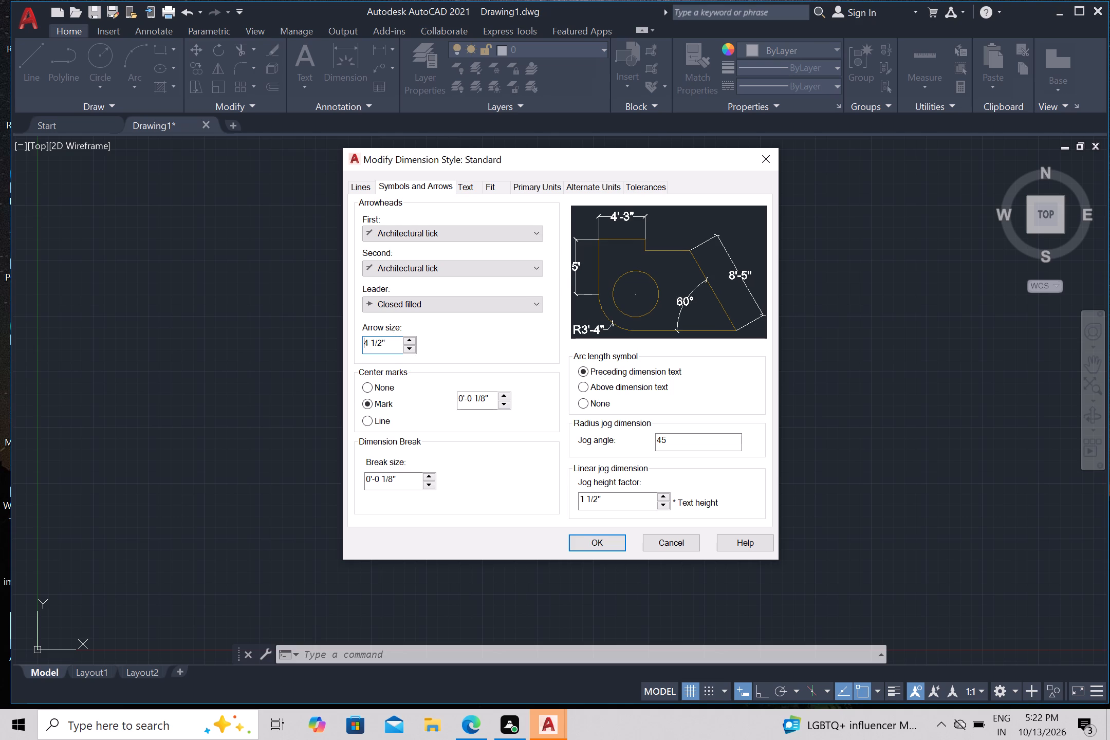
click(581, 546)
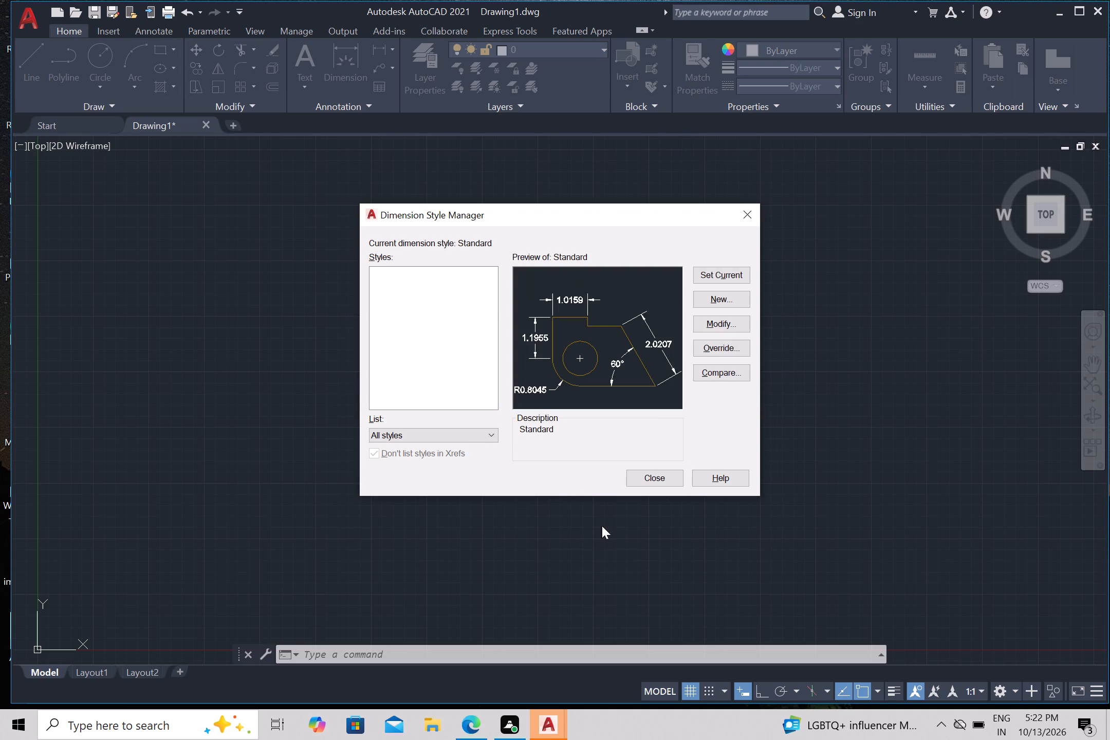
Make the Standard dimension style current and close the Dimension Style Manager.
click(703, 274)
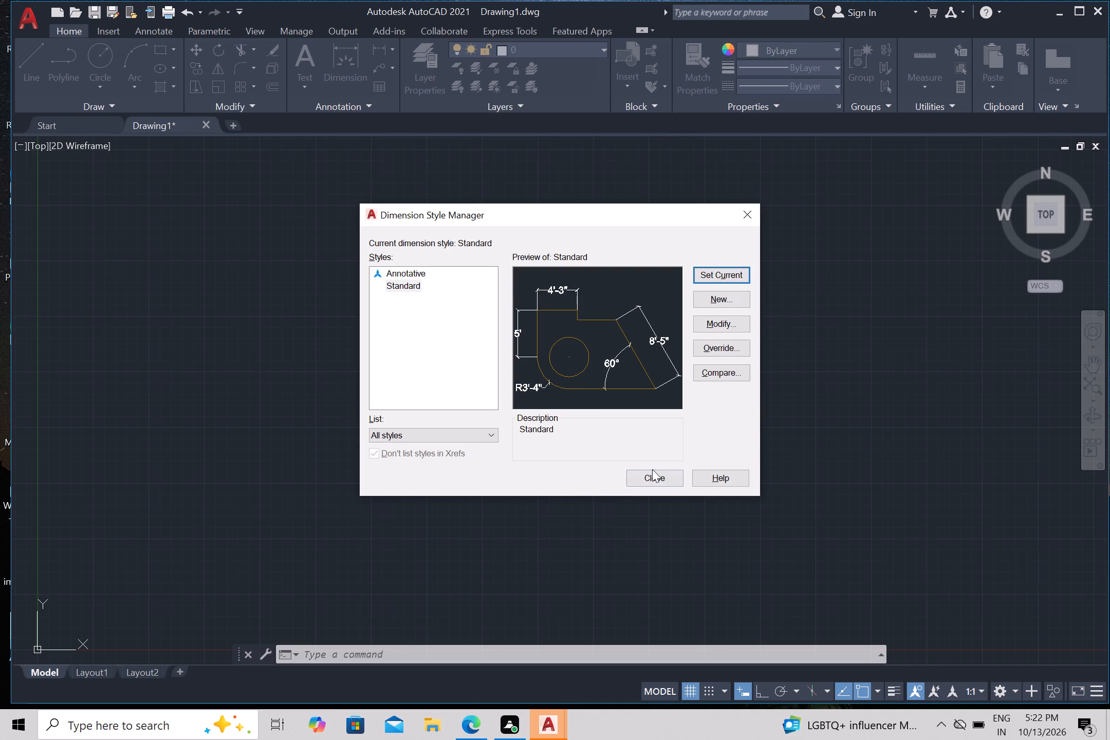
click(643, 478)
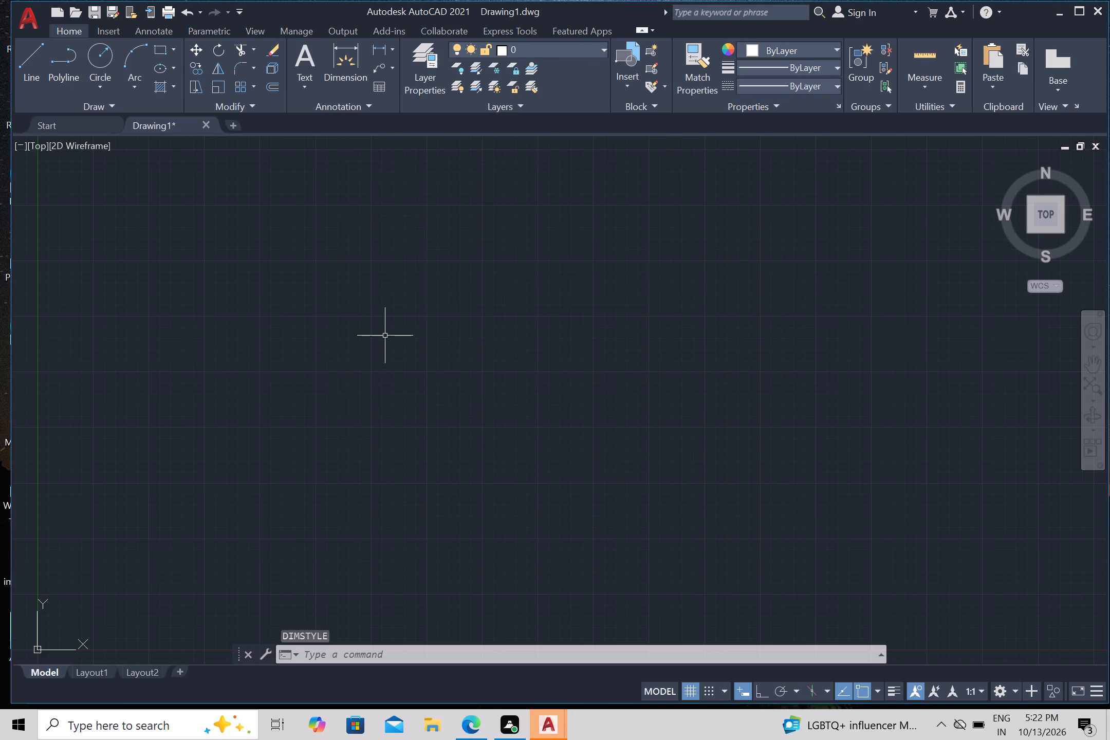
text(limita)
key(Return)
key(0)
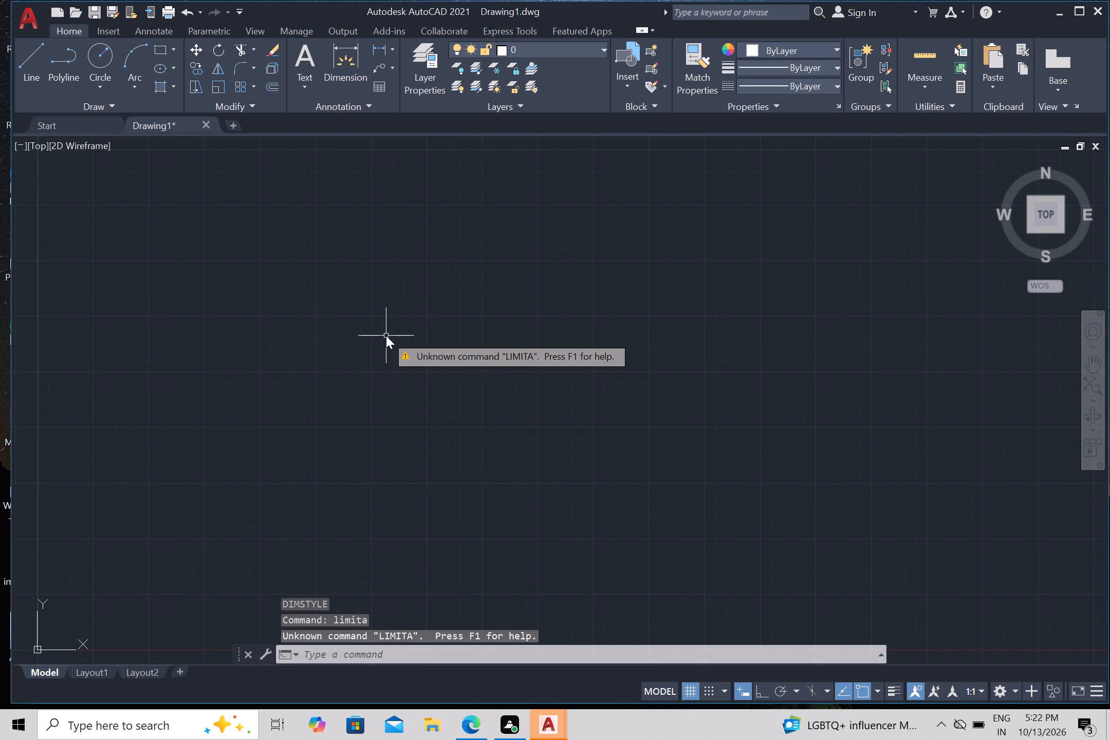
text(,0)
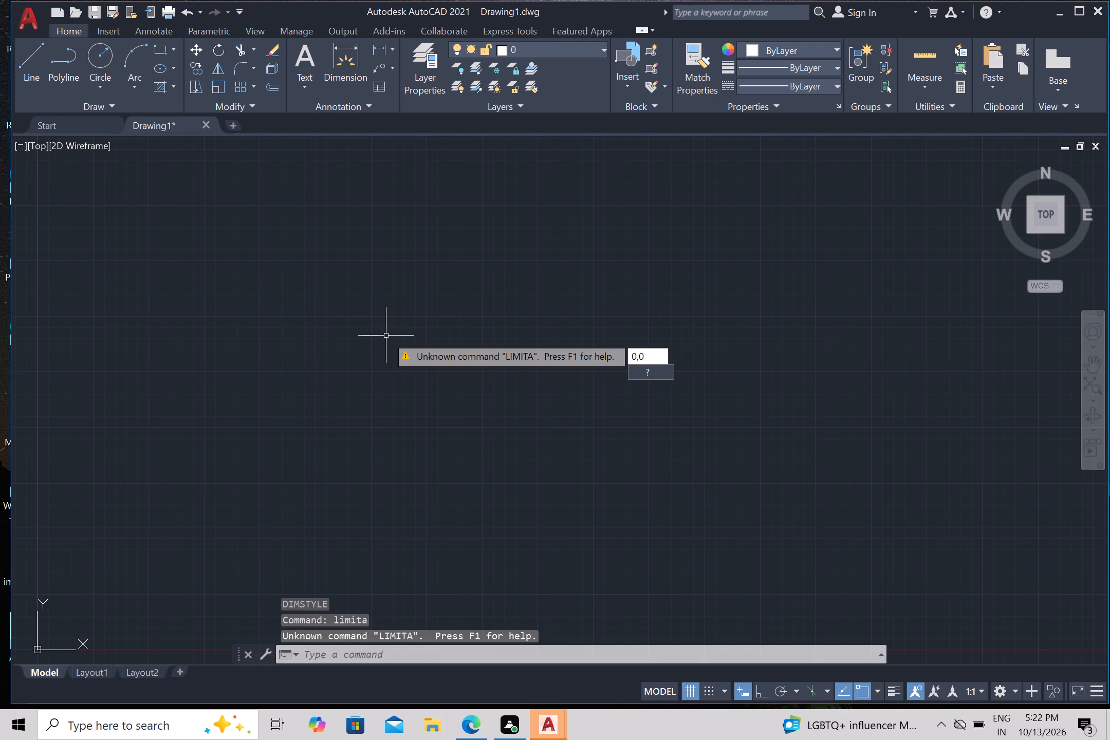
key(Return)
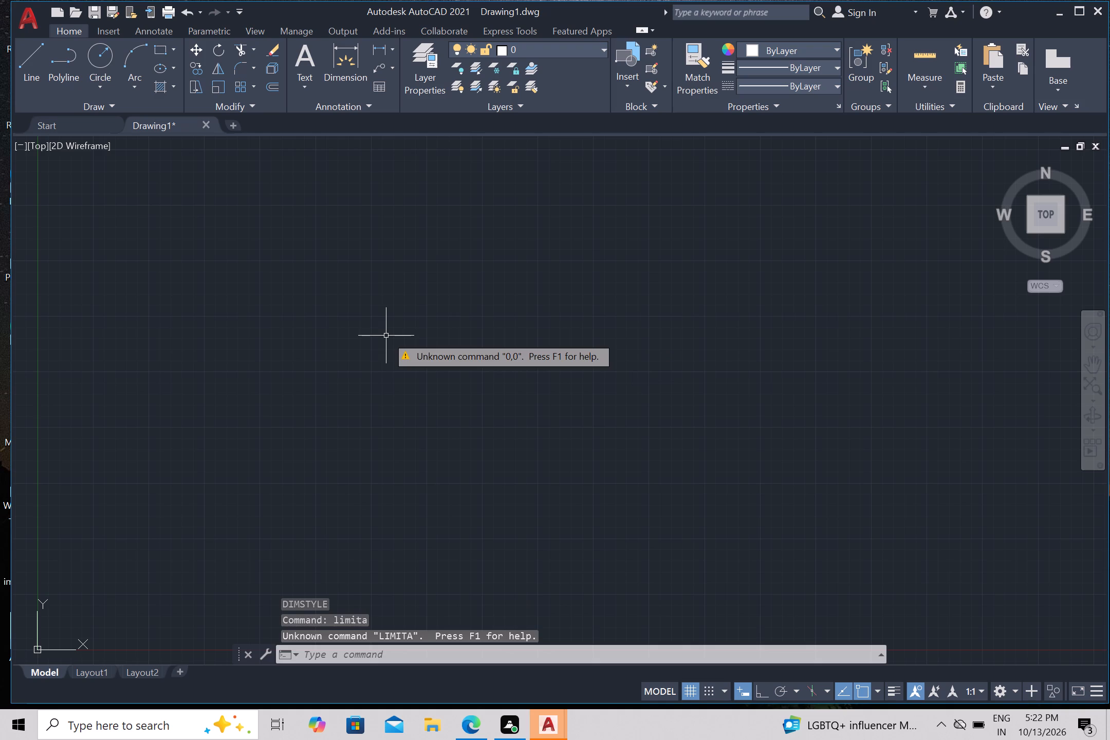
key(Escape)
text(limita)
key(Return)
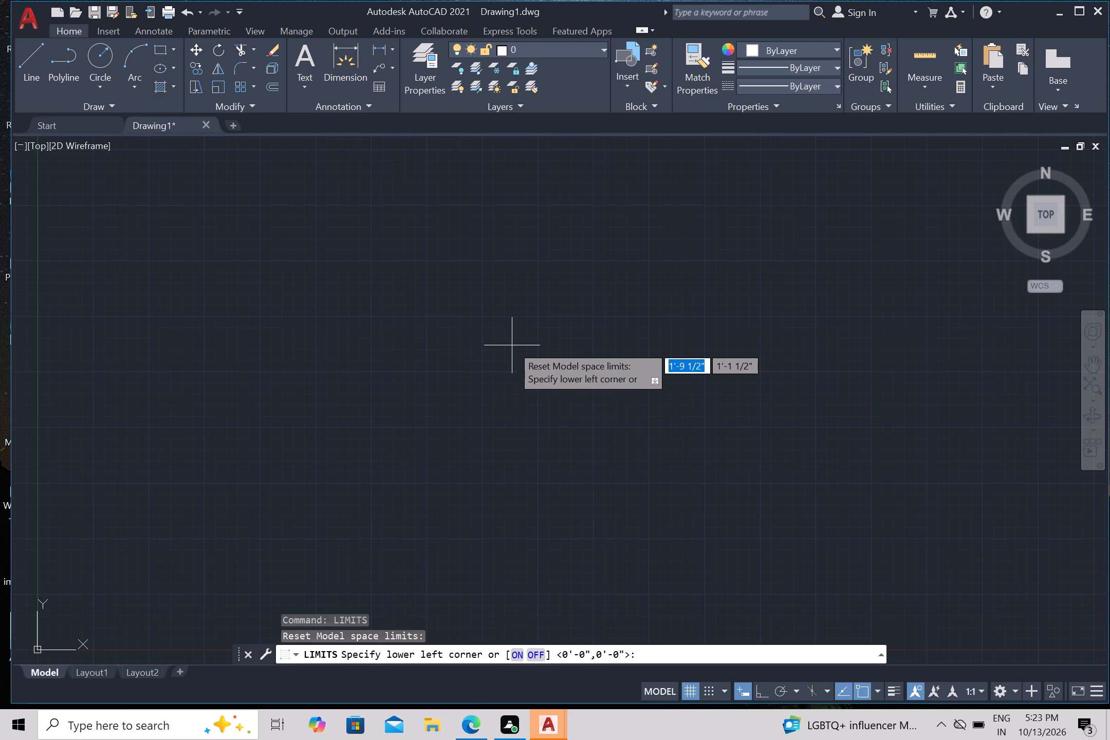
Set the model space limits from 0,0 to 50',50' and display the full limits area.
key(0)
text(,0)
key(Return)
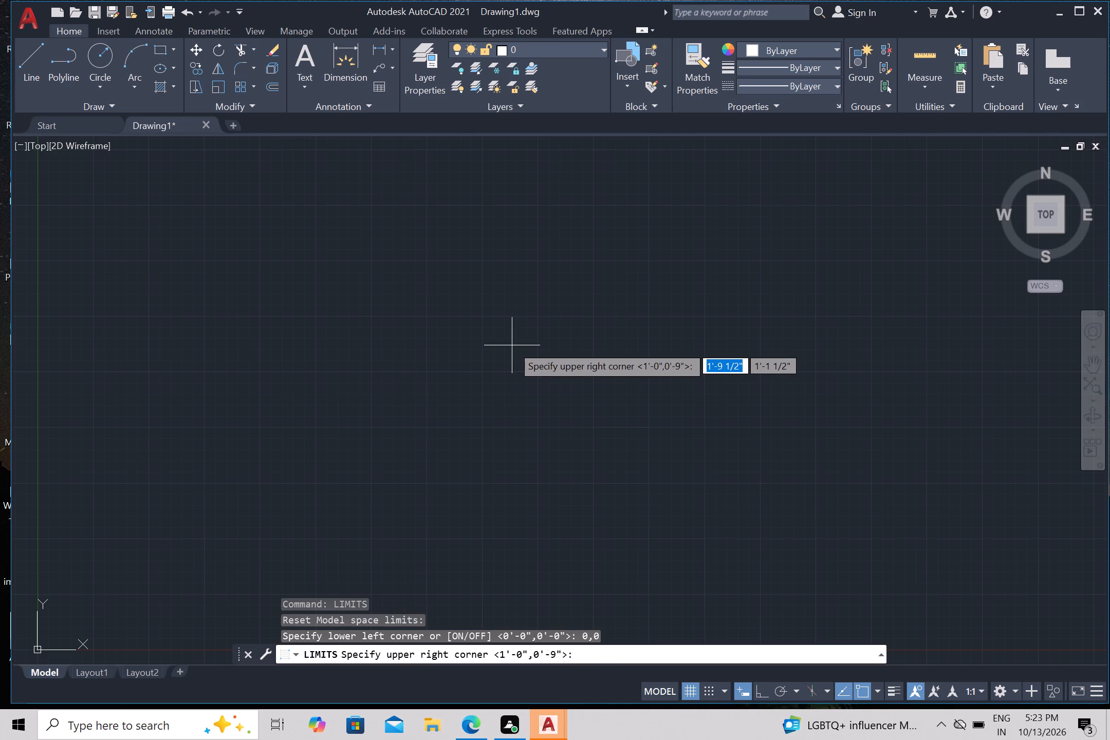
text(50',50')
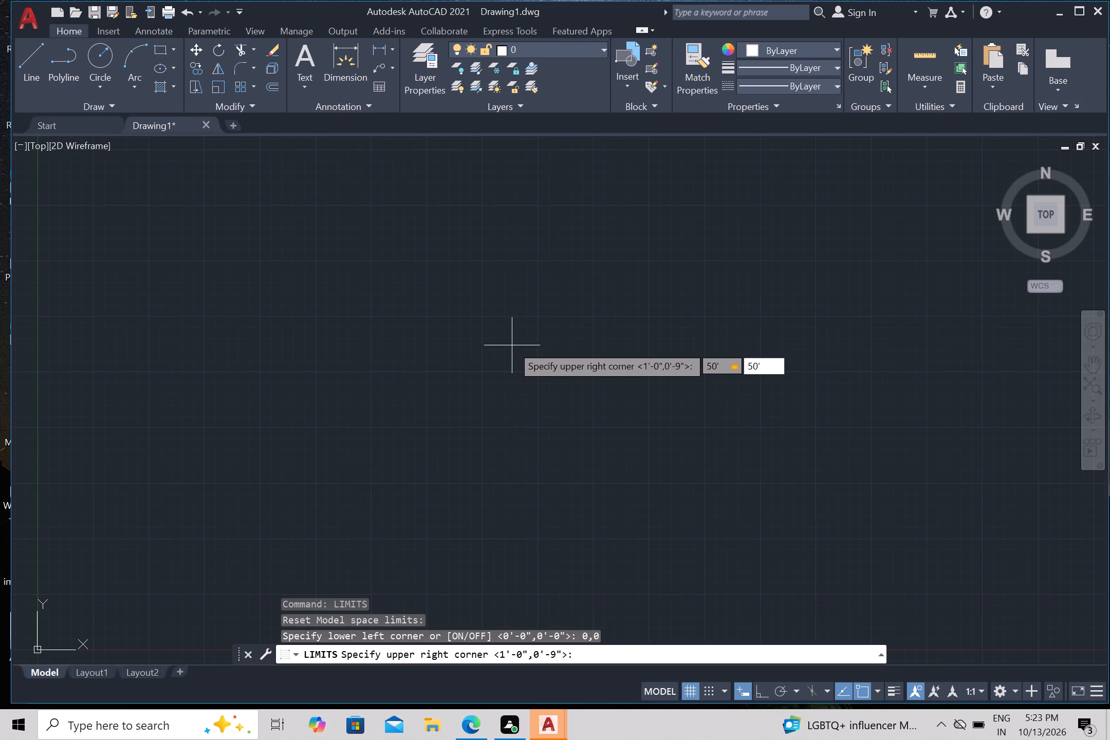
key(Return)
key(z)
key(Return)
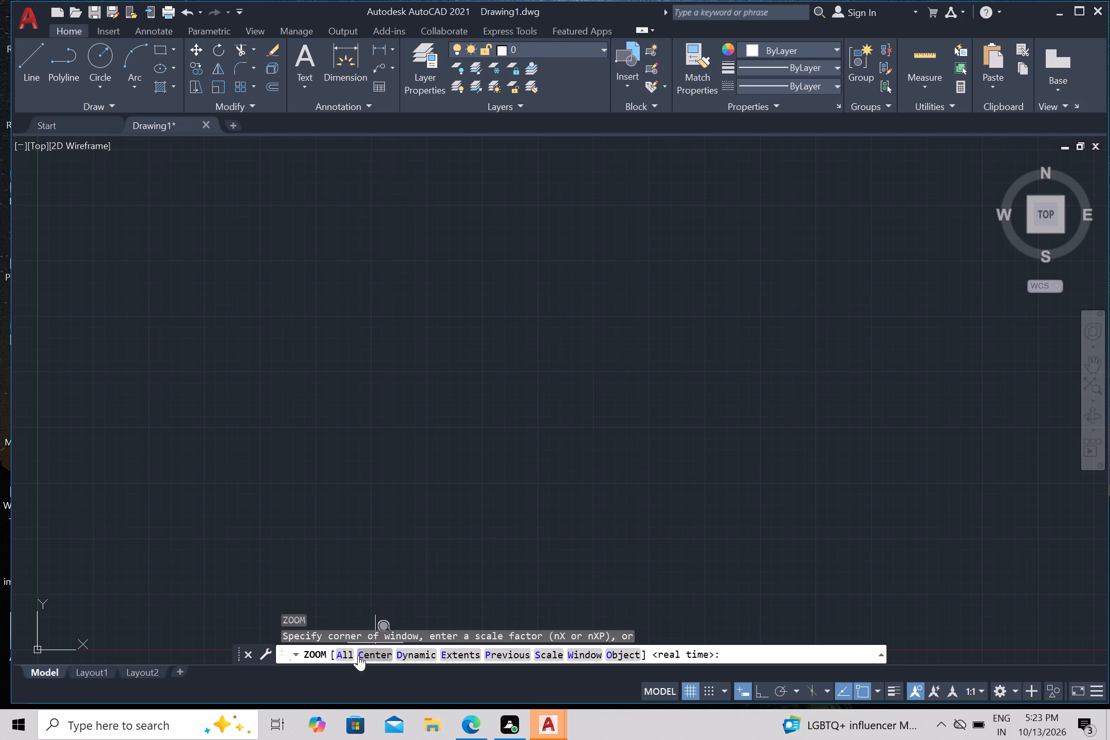
click(343, 660)
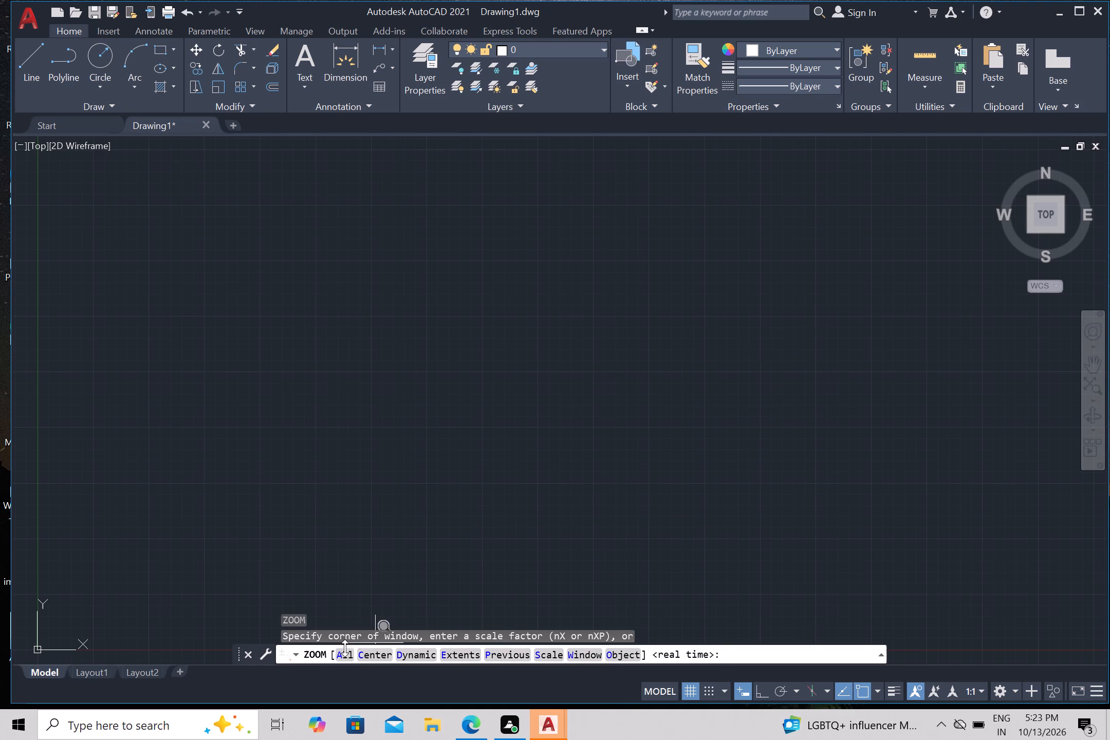
click(344, 652)
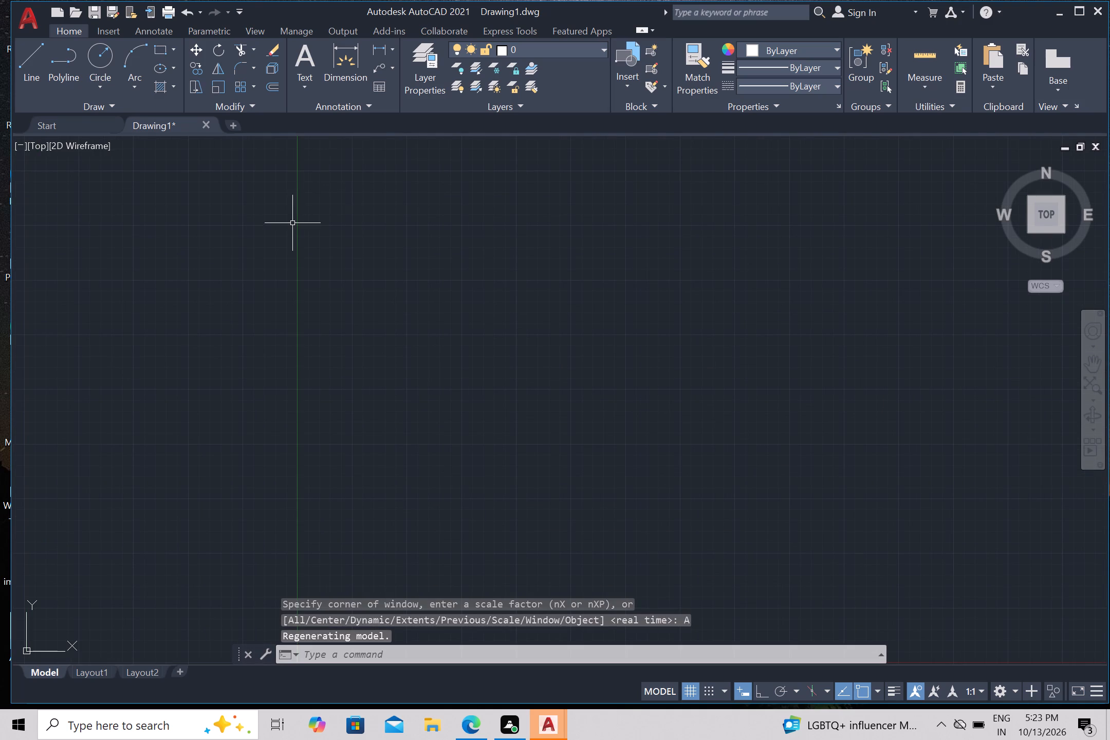
Turn on ortho mode and turn off the grid display.
key(Return)
key(Return)
key(Return)
middle_drag(365, 328, 361, 331)
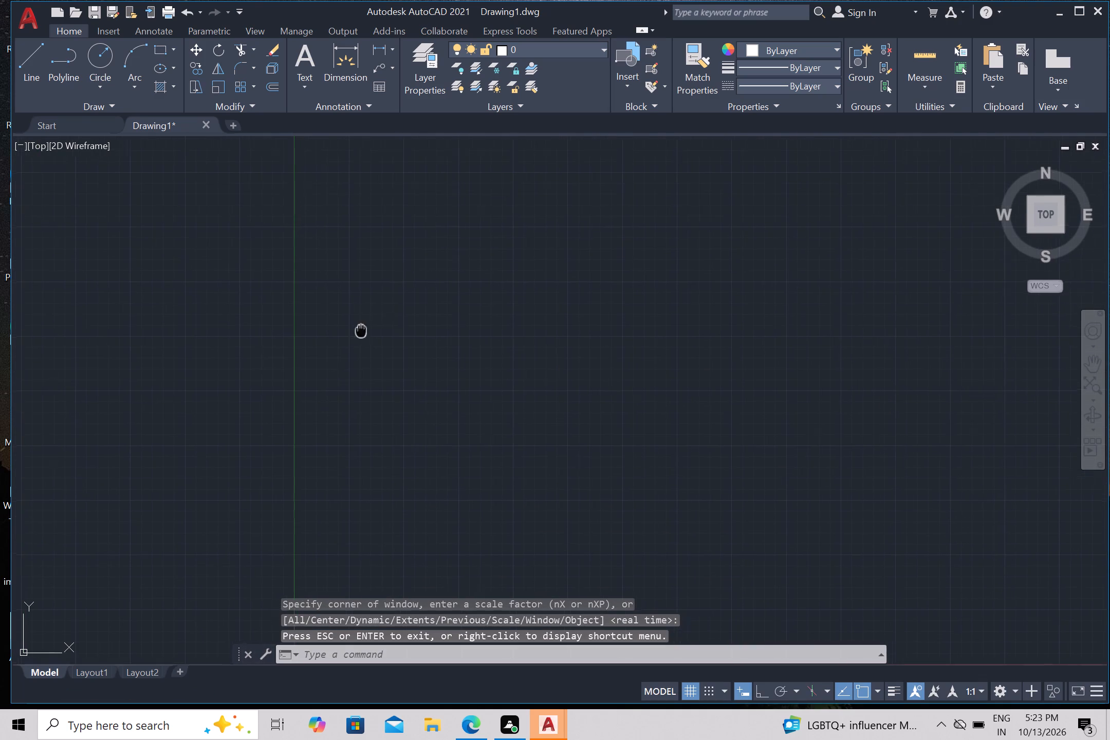
middle_drag(361, 331, 271, 324)
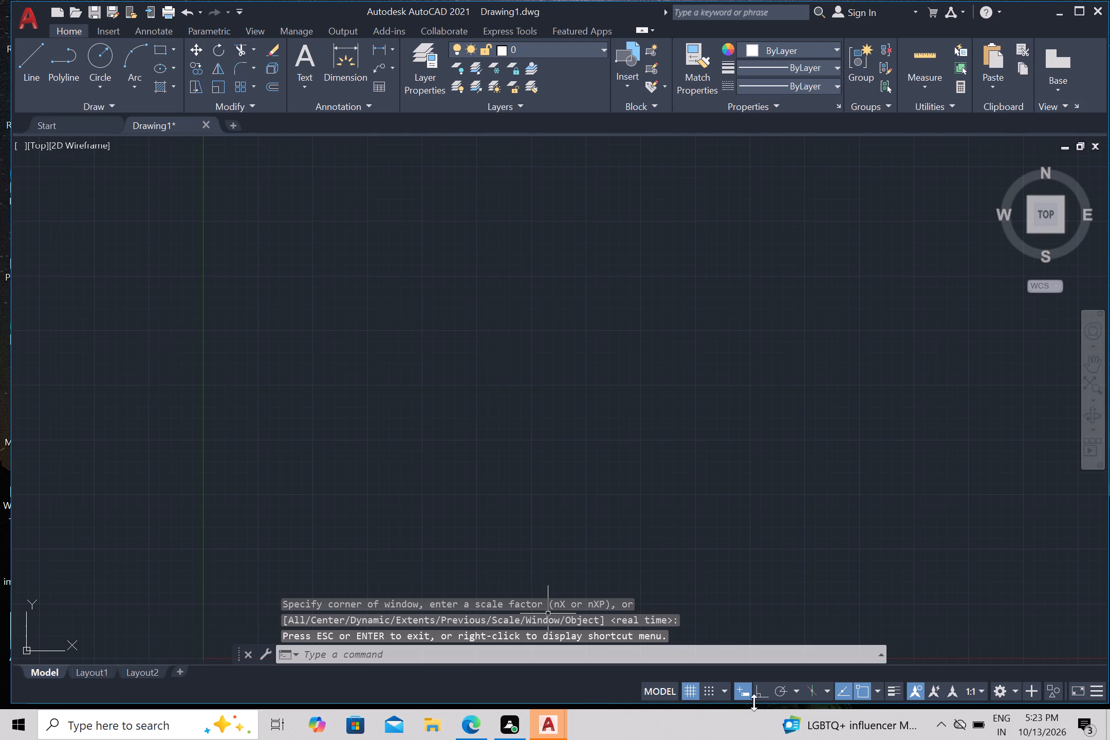
click(763, 697)
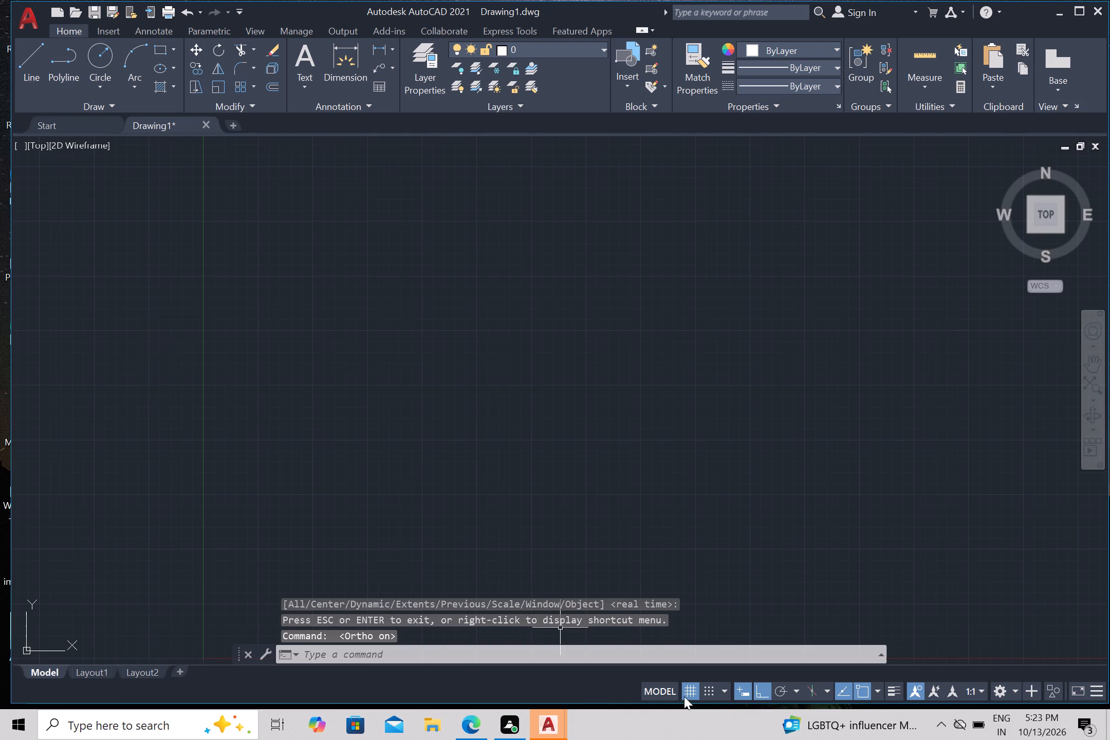
click(687, 693)
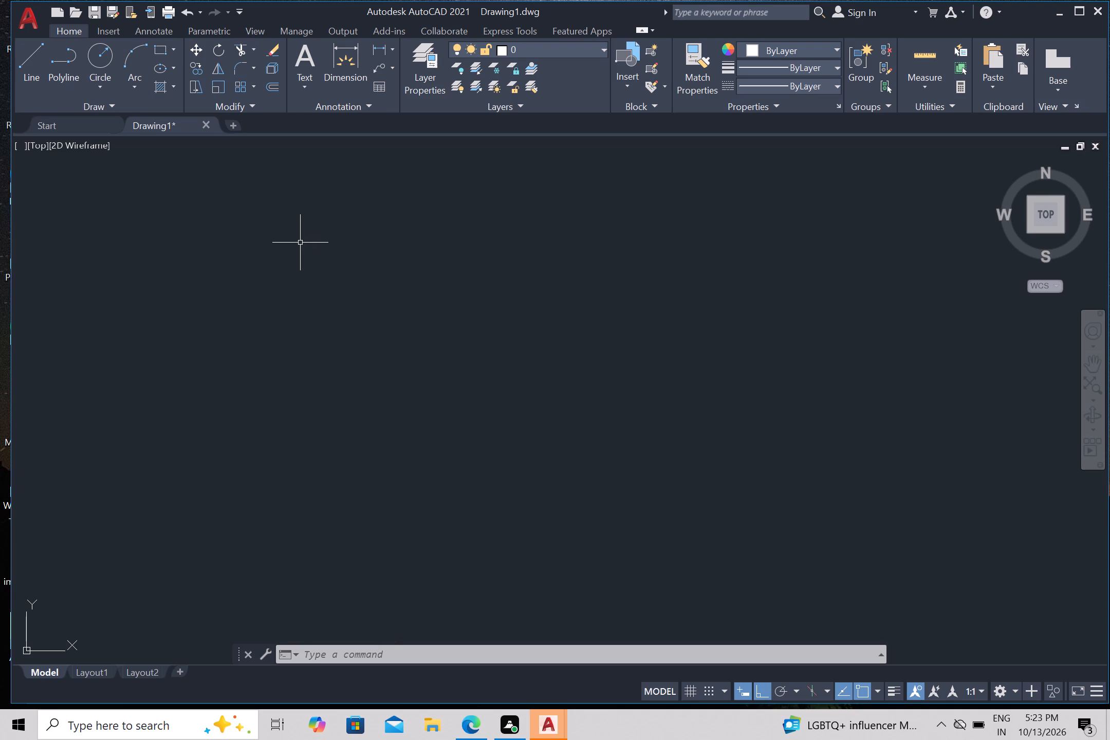
Draw a long vertical line as the outer face of the plan's left wall.
key(l)
key(Return)
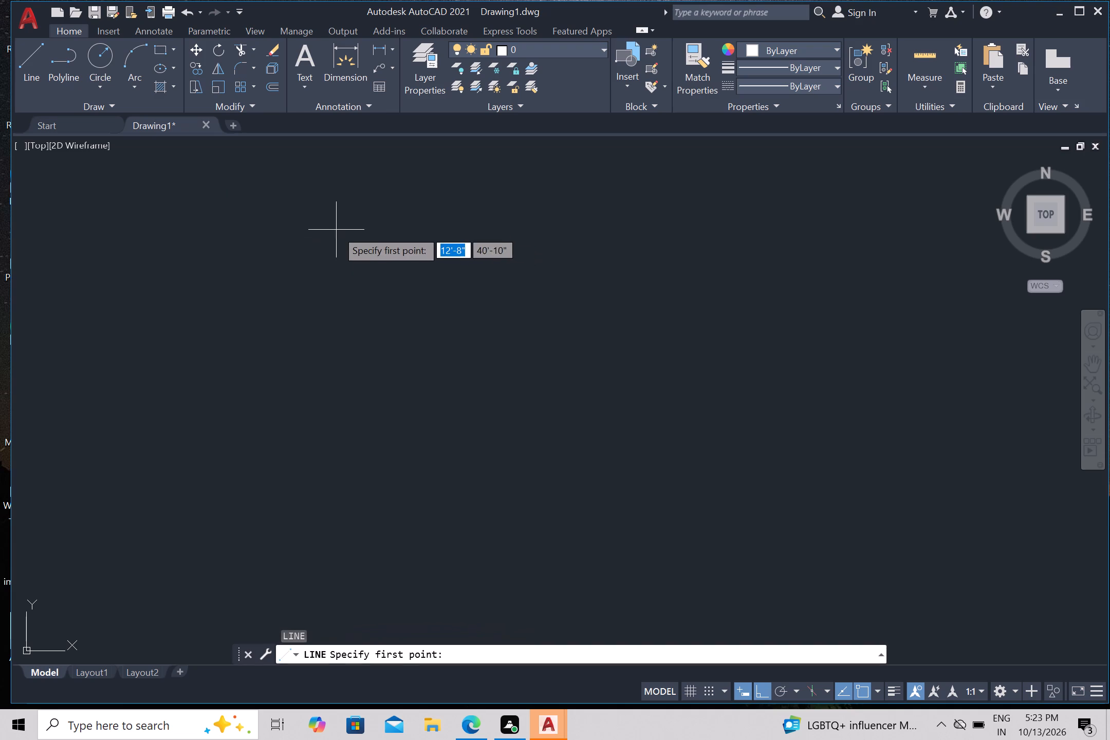
click(342, 212)
click(346, 539)
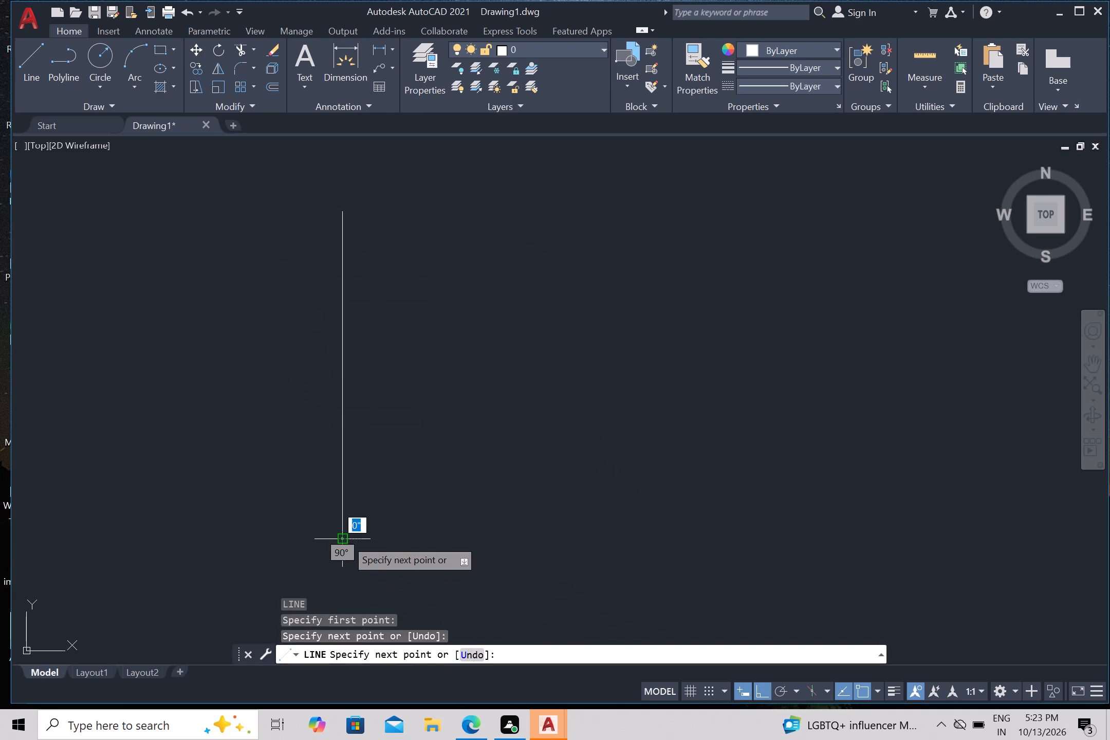
key(Escape)
Offset the vertical line 9" to the right to form the left wall's inner face.
key(o)
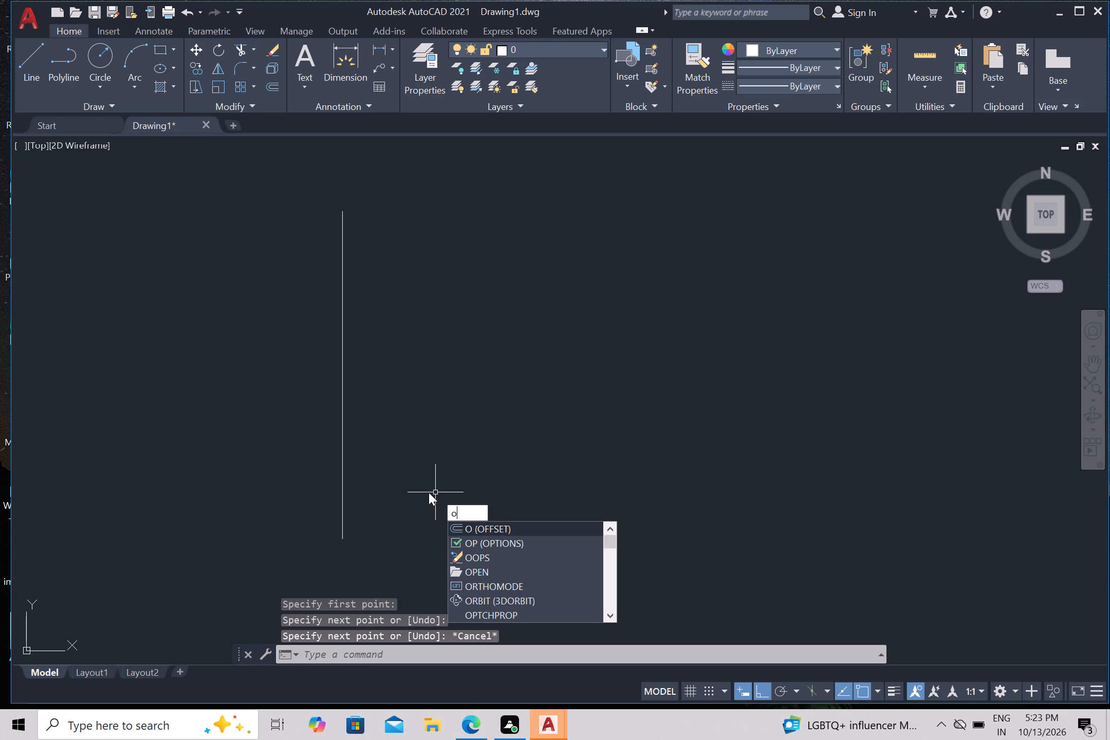
key(Return)
key(9)
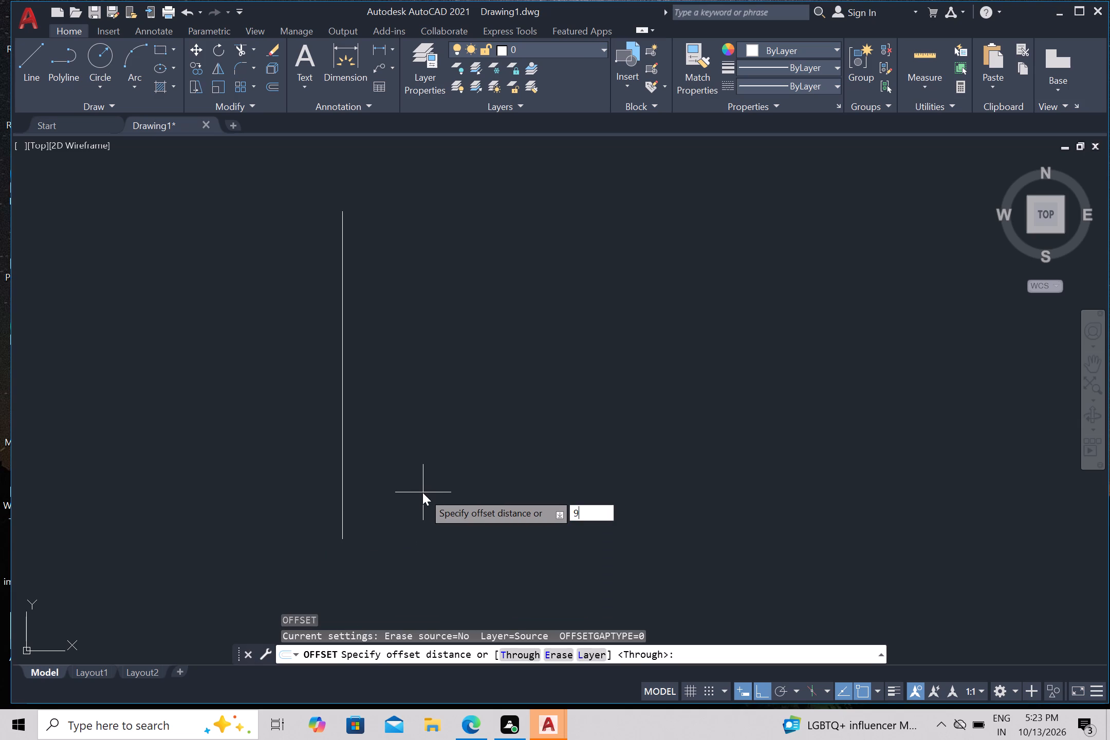
key(shift+quotedbl)
key(Return)
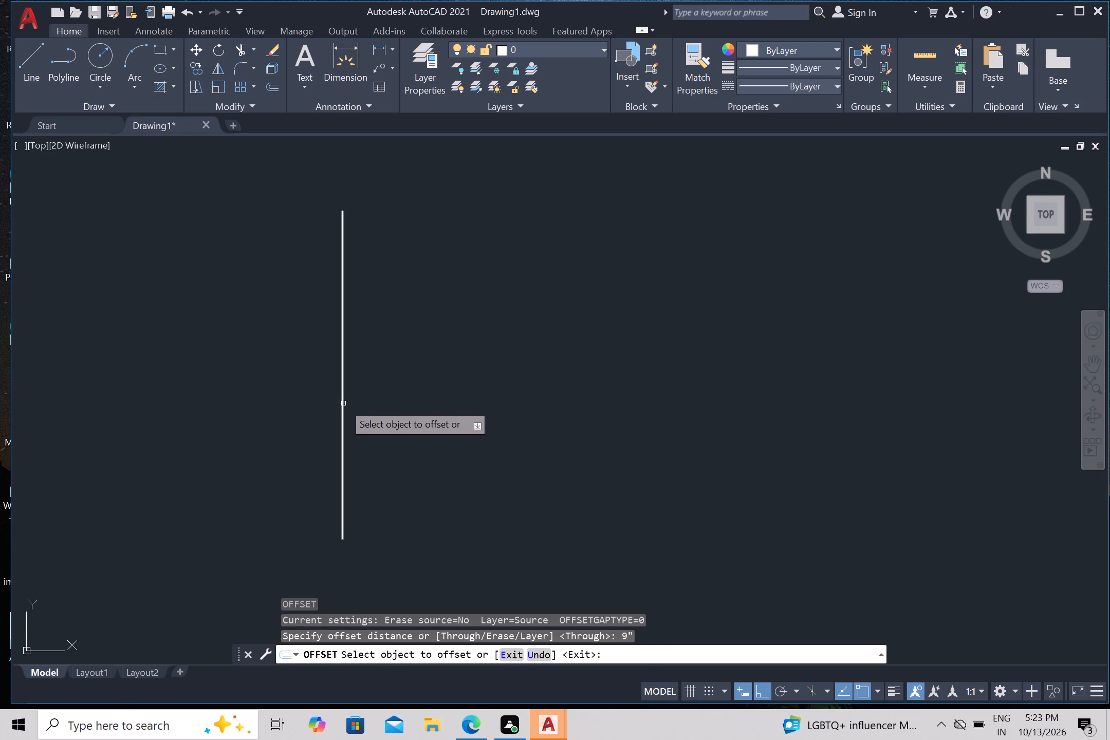
click(343, 403)
drag(424, 418, 443, 420)
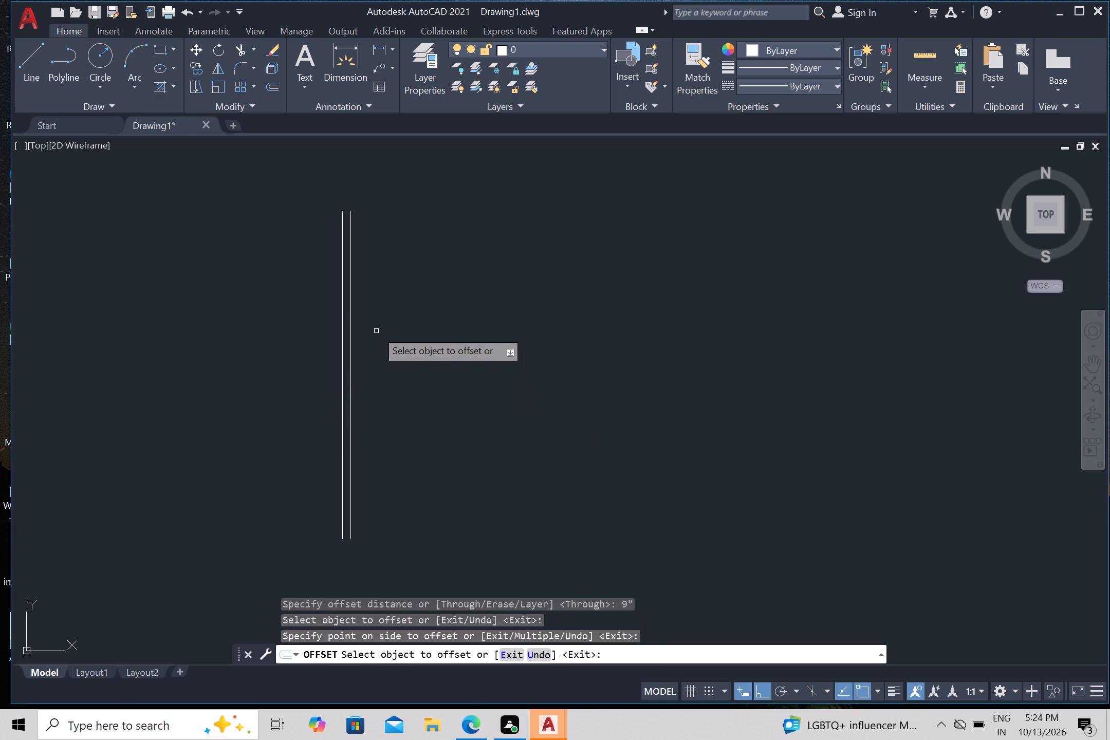
Offset the left wall's inner face 11'6" to the right for the first room's width.
click(349, 317)
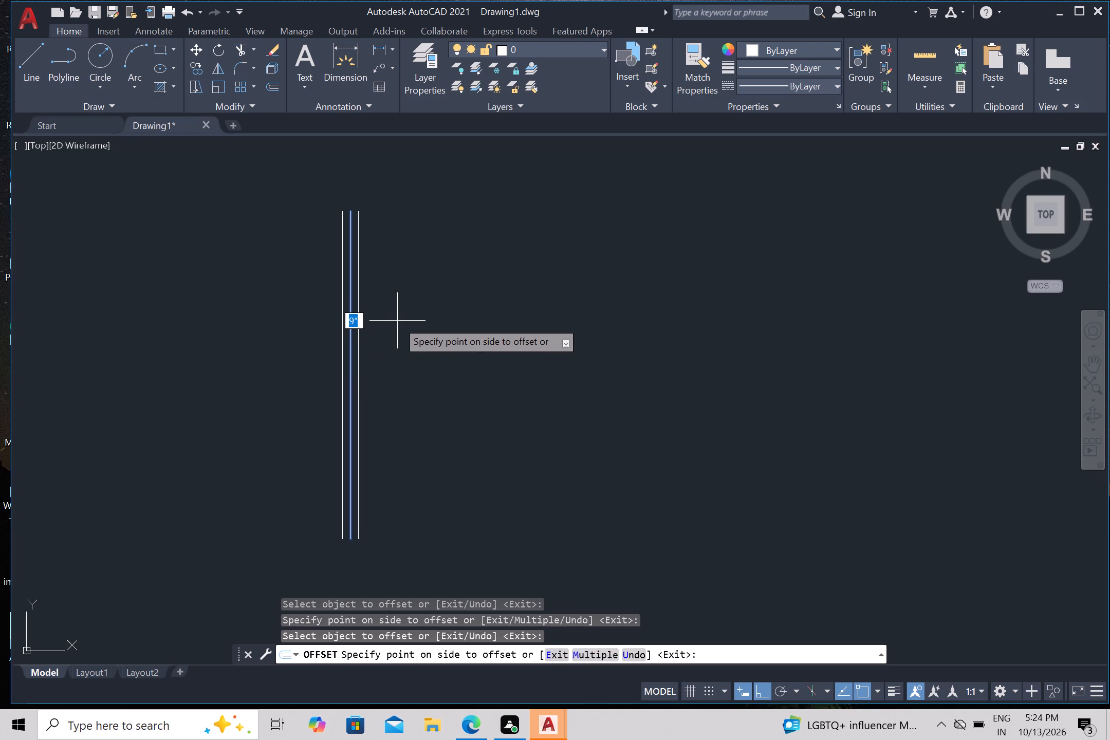
text(11)
key(apostrophe)
key(6)
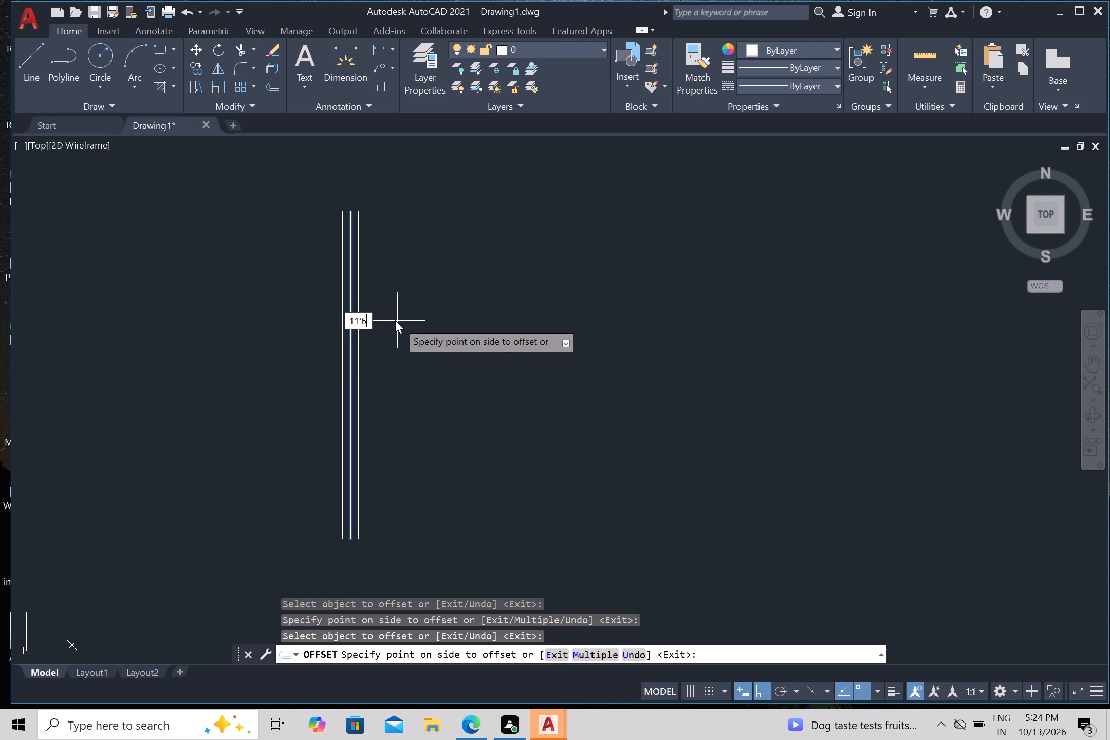
key(shift+quotedbl)
key(Return)
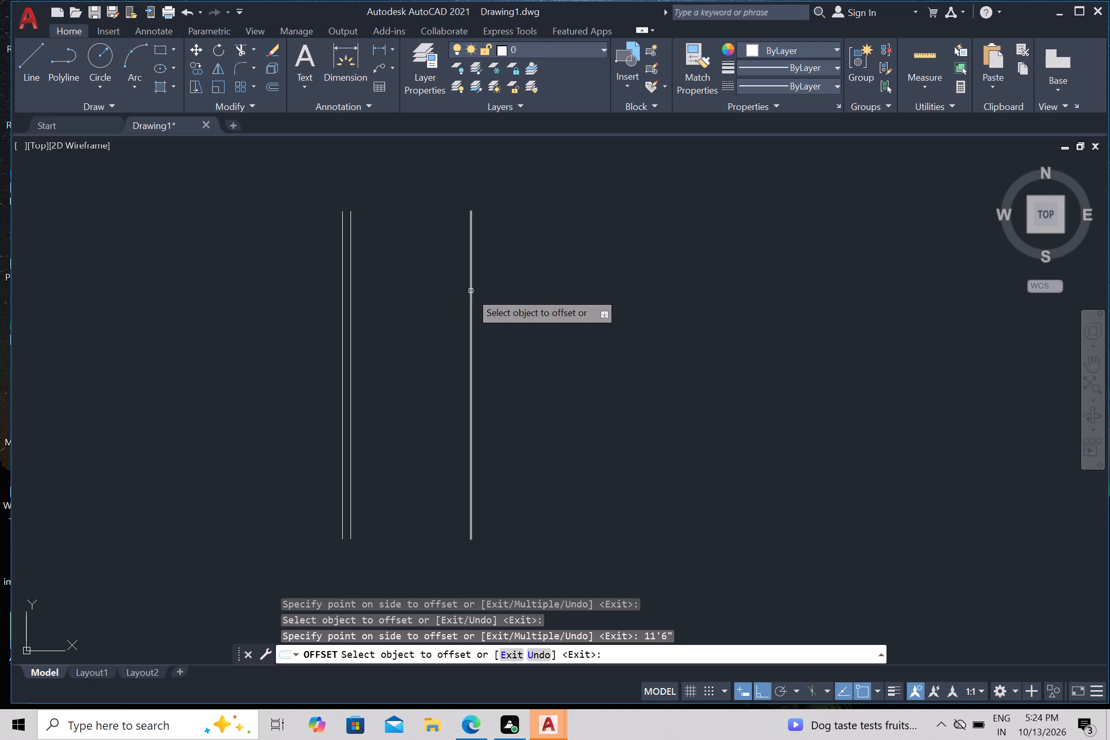
Offset the new vertical line 4.5" to the right to form the partition wall.
drag(470, 299, 475, 301)
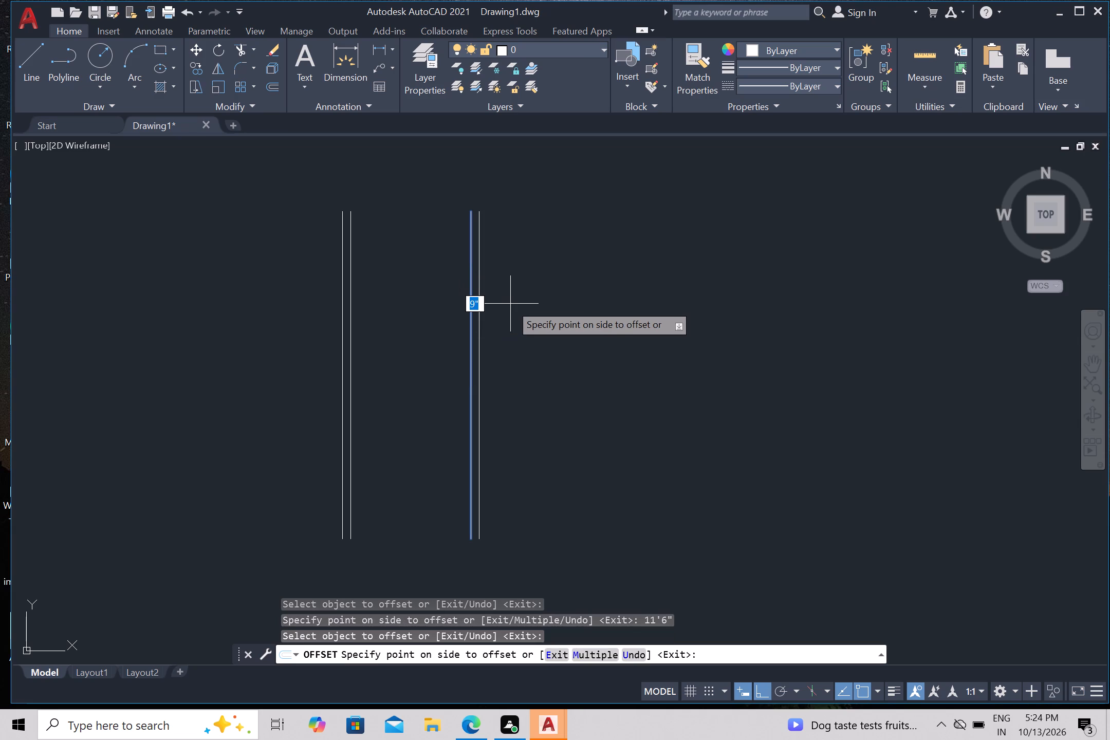
key(4)
key(period)
key(5)
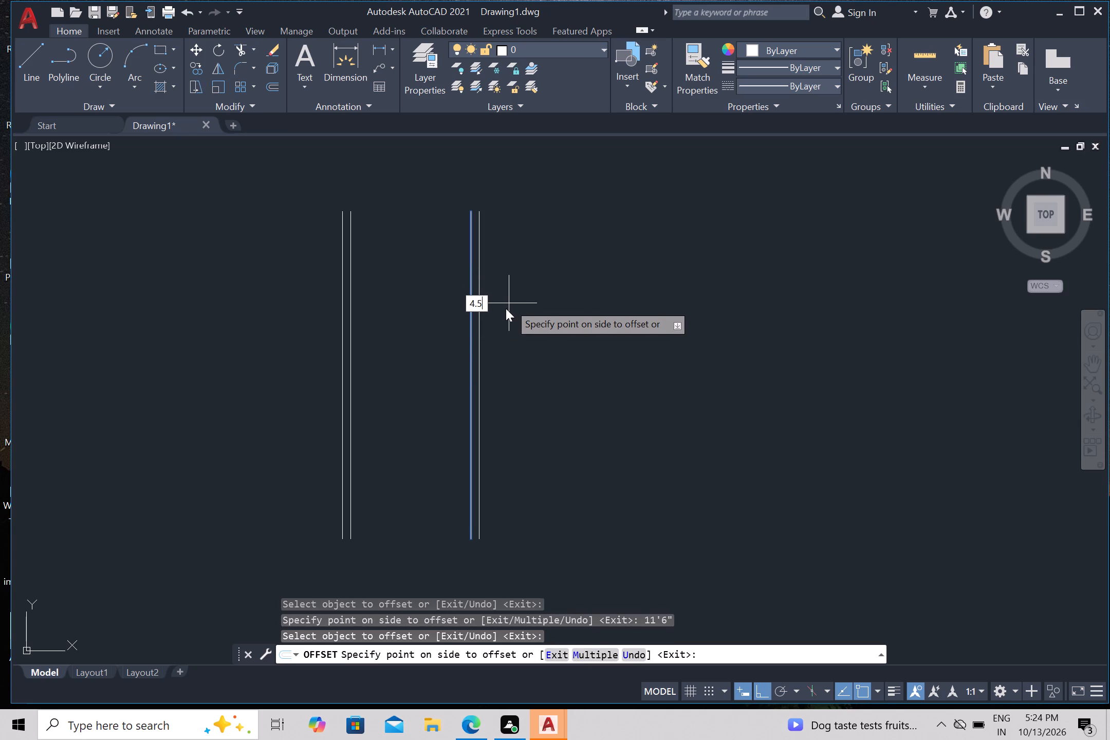
key(shift+quotedbl)
key(Return)
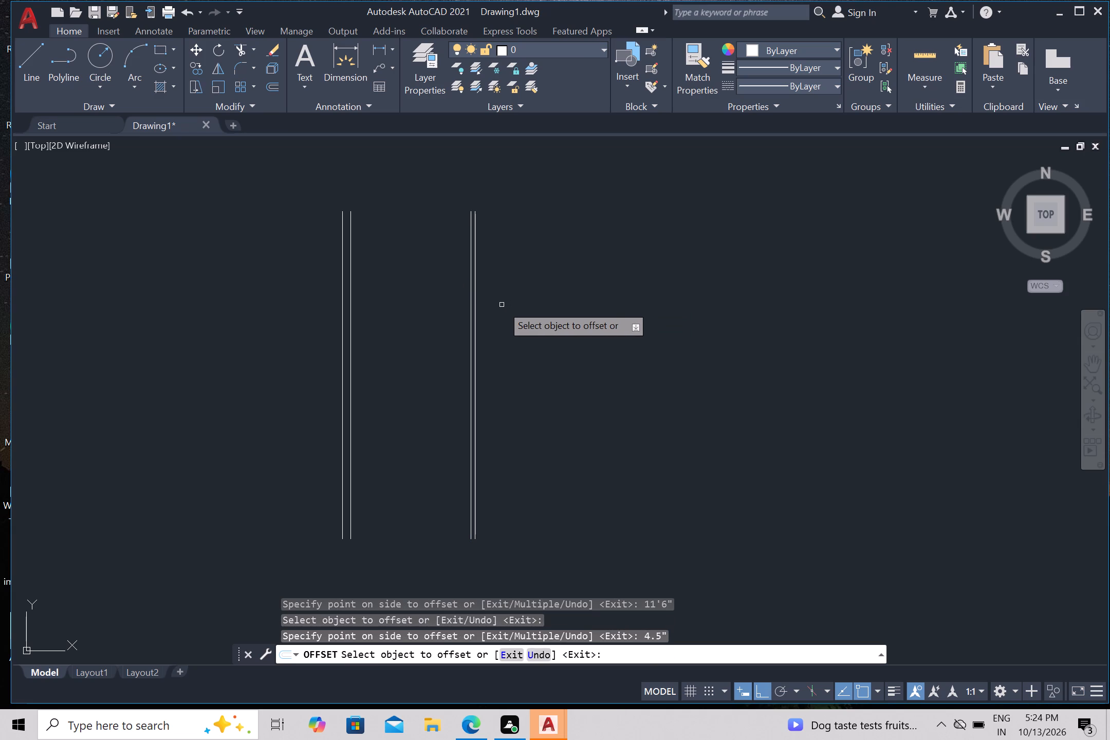
Offset the partition wall's right face 6'10" to the right for the second room's width.
click(474, 334)
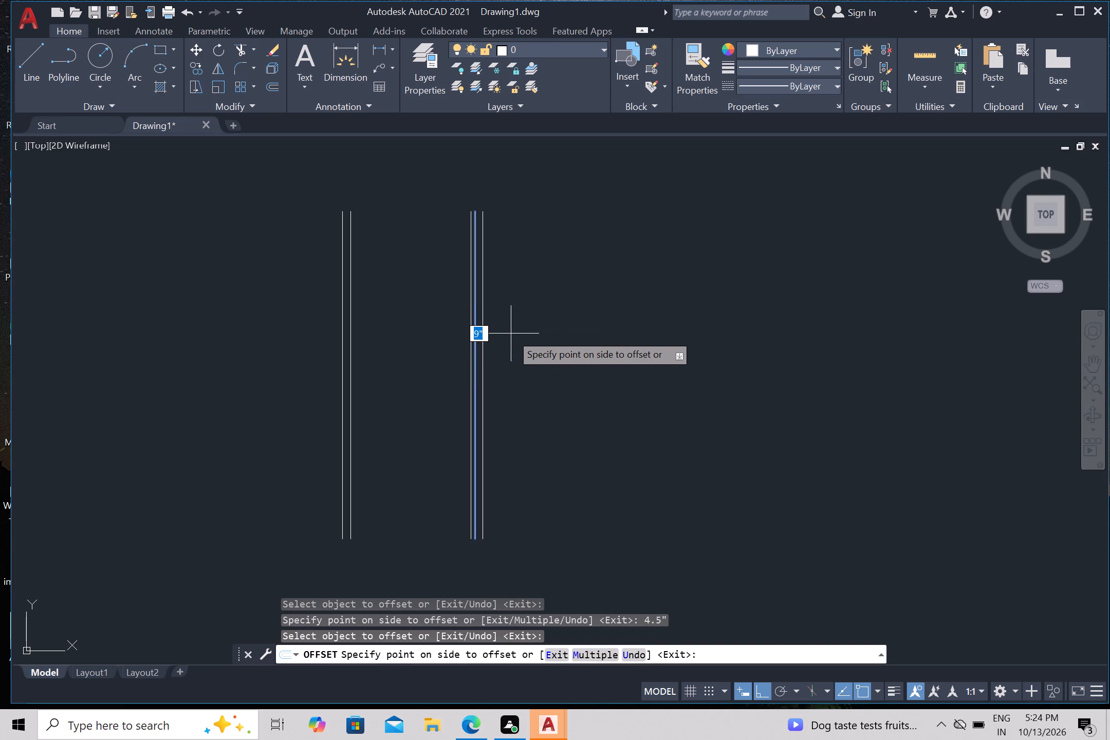
text(6')
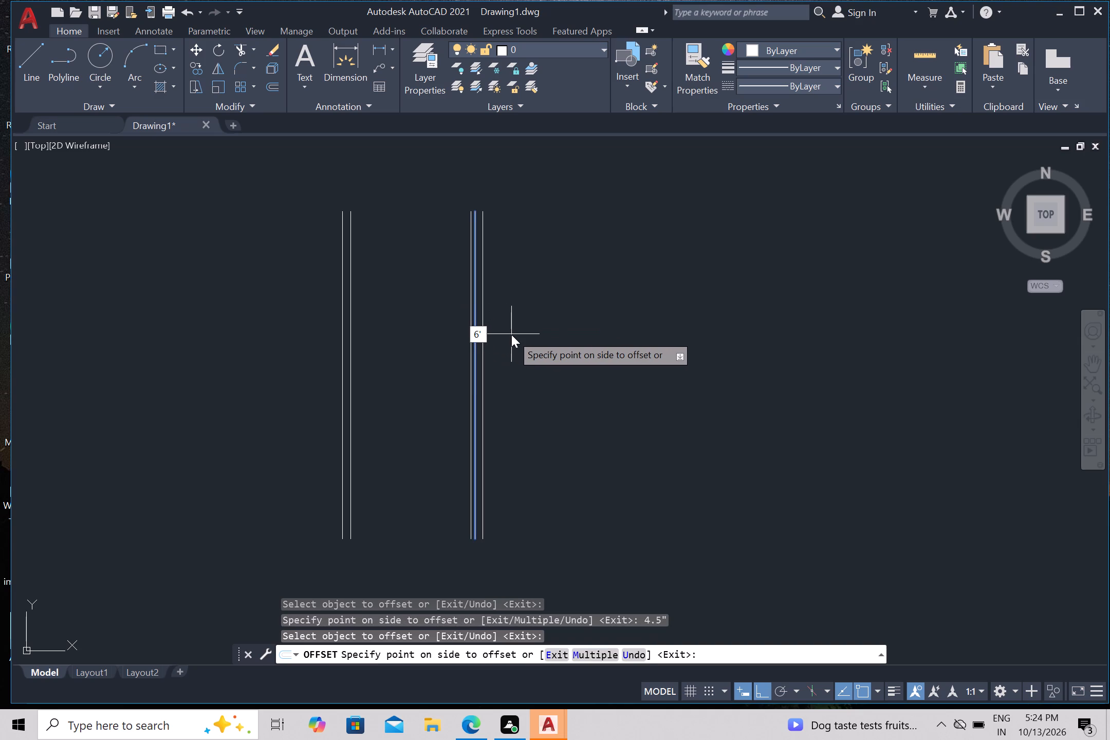
text(10)
key(shift+quotedbl)
key(Return)
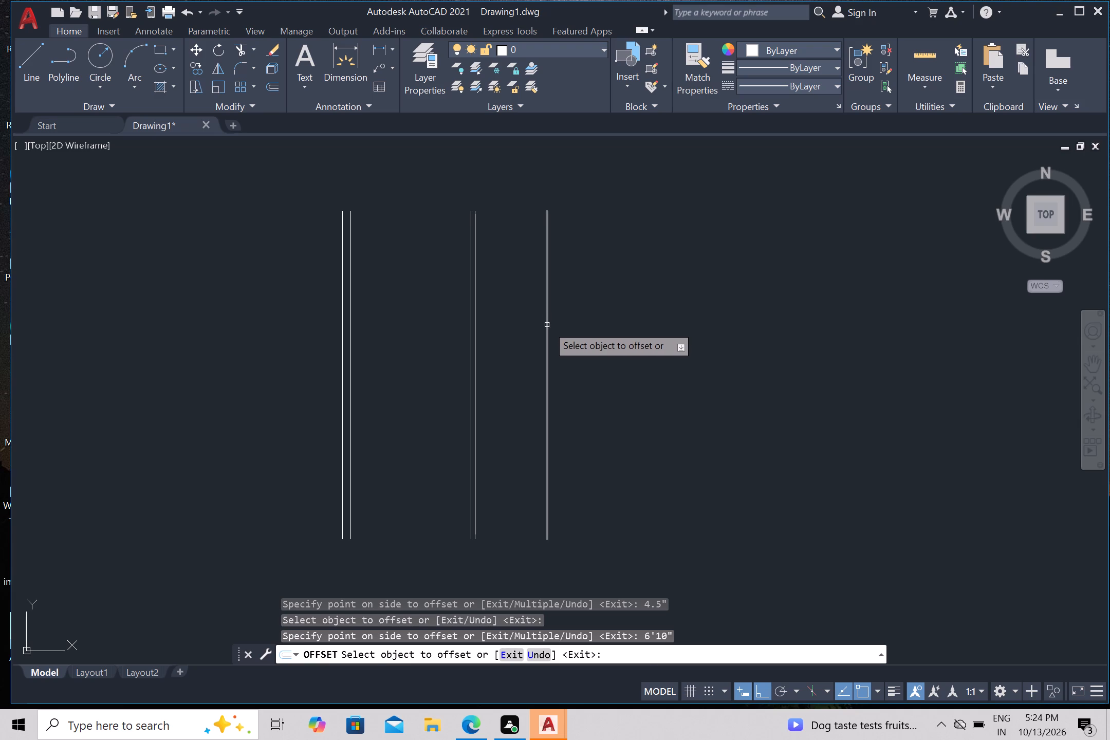
Offset the rightmost vertical line 9" to the right to form the right outer wall, and end the offset.
click(547, 325)
click(586, 322)
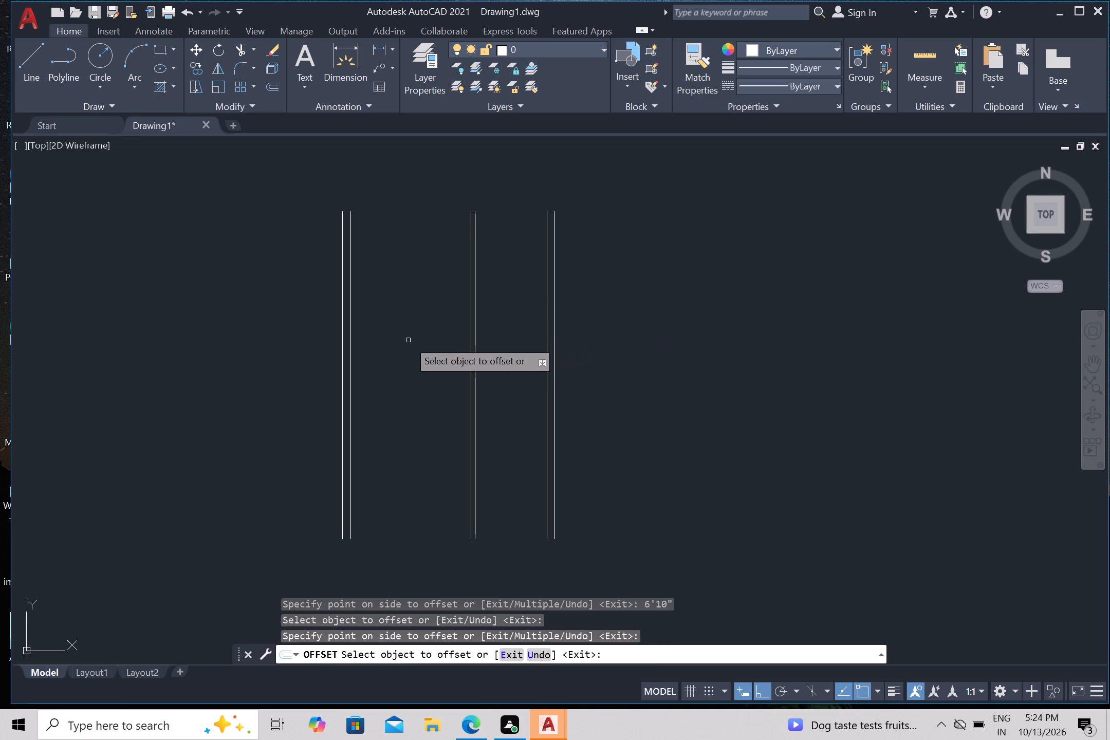
key(Escape)
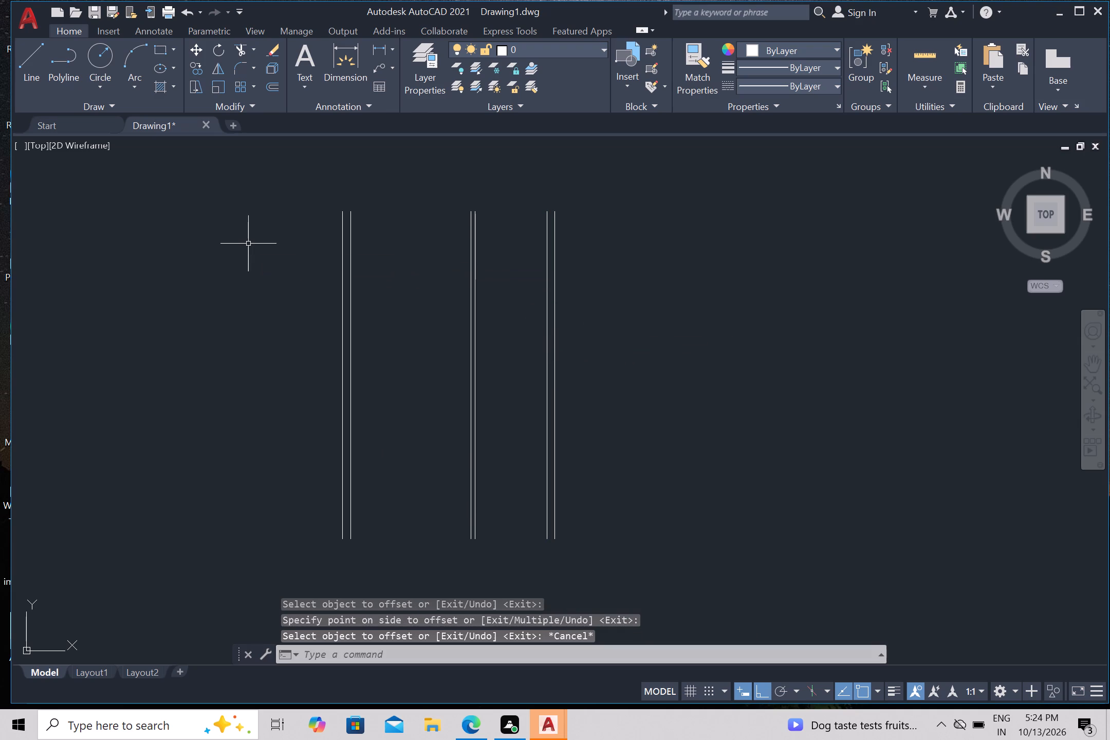
Draw a horizontal line joining the top ends of the left and right outer wall lines.
key(l)
key(Return)
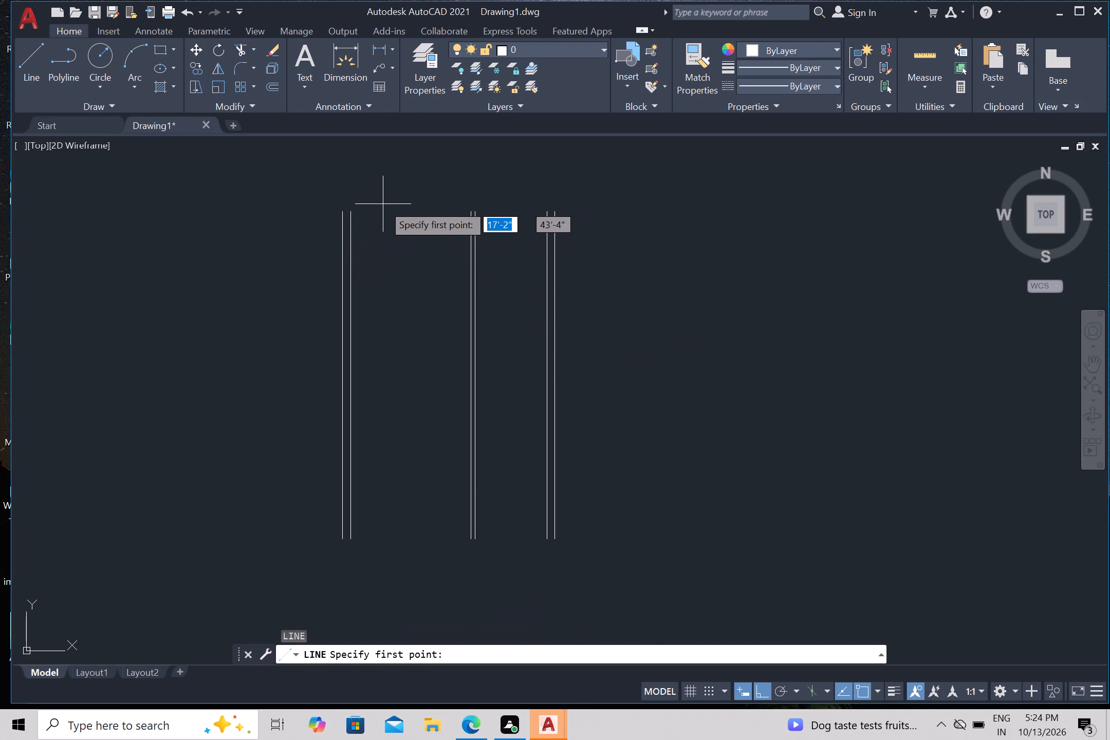
scroll(382, 204, up, 1)
click(320, 217)
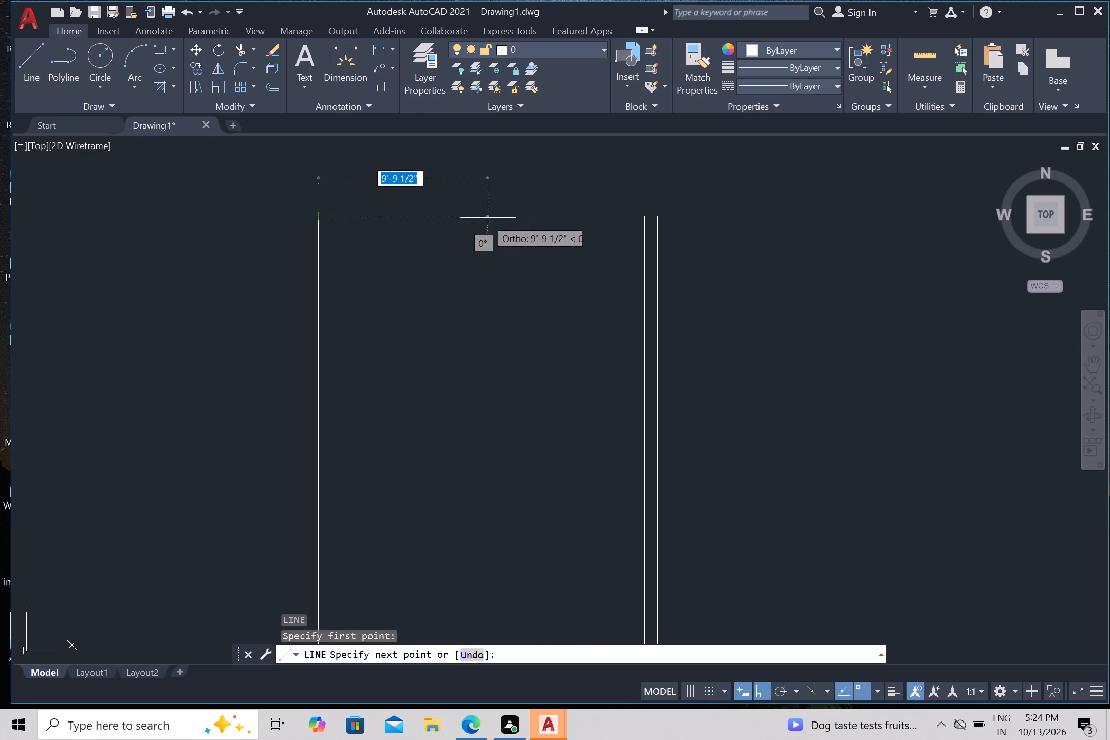
click(654, 219)
key(Escape)
Offset the top horizontal line 9" downward to form the top wall's inner face.
key(o)
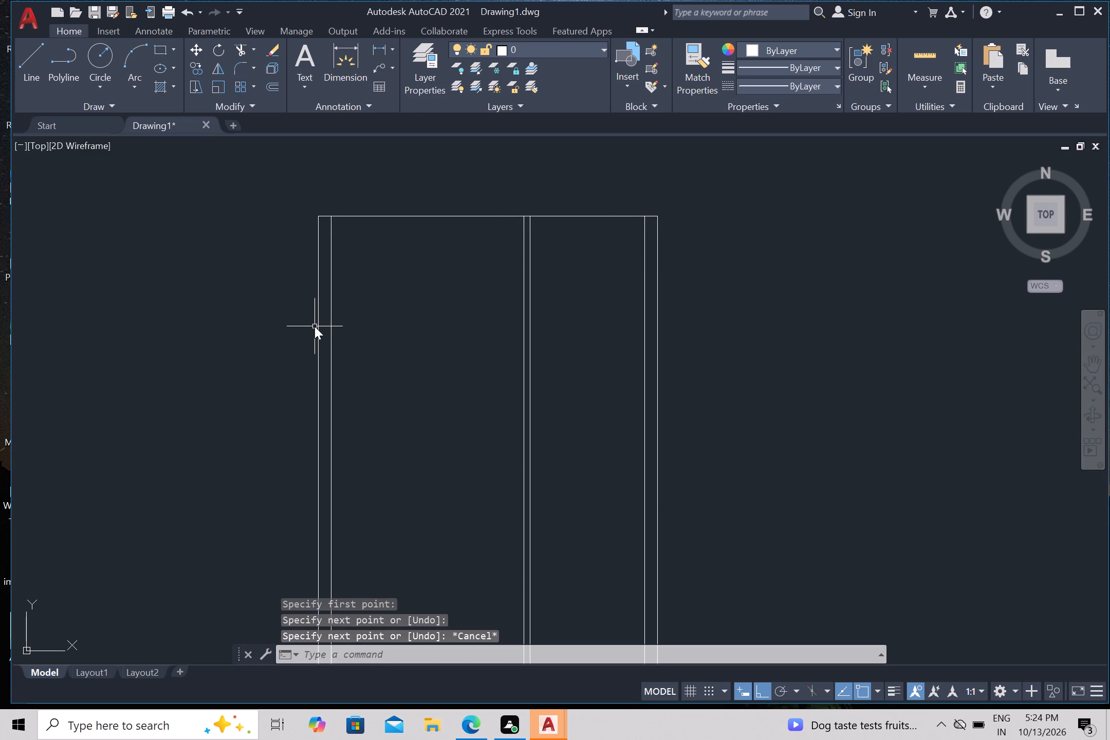
key(Return)
text(9")
key(Return)
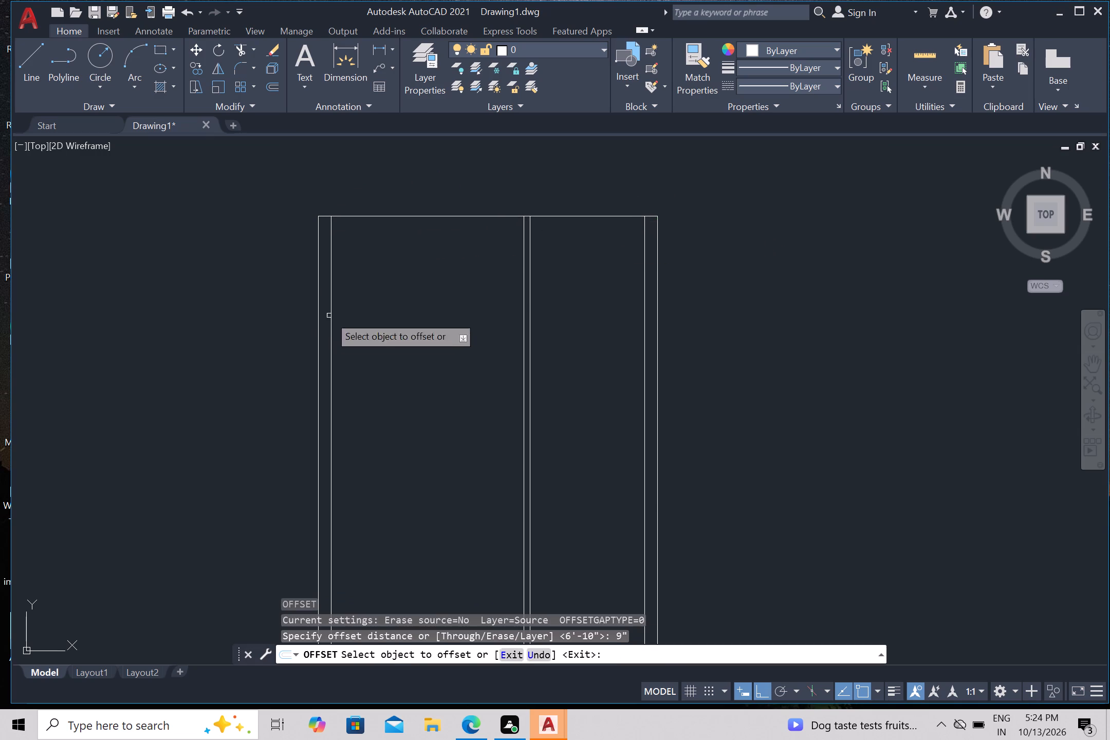
click(432, 218)
drag(399, 368, 394, 386)
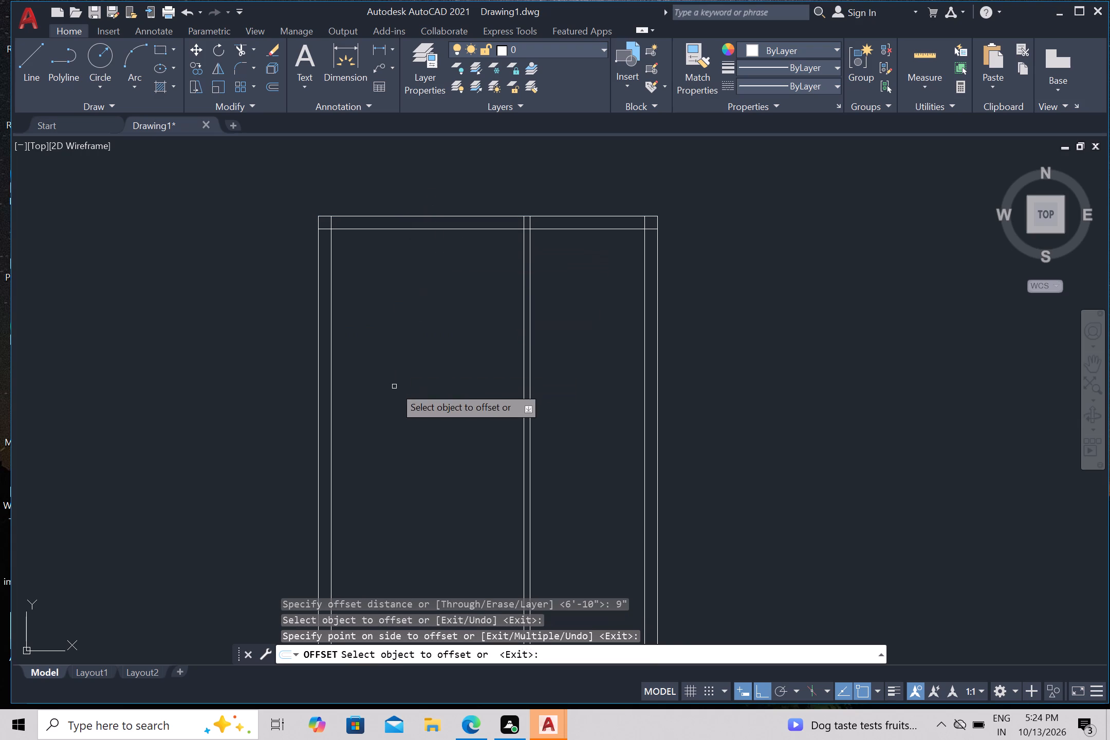
drag(394, 386, 394, 382)
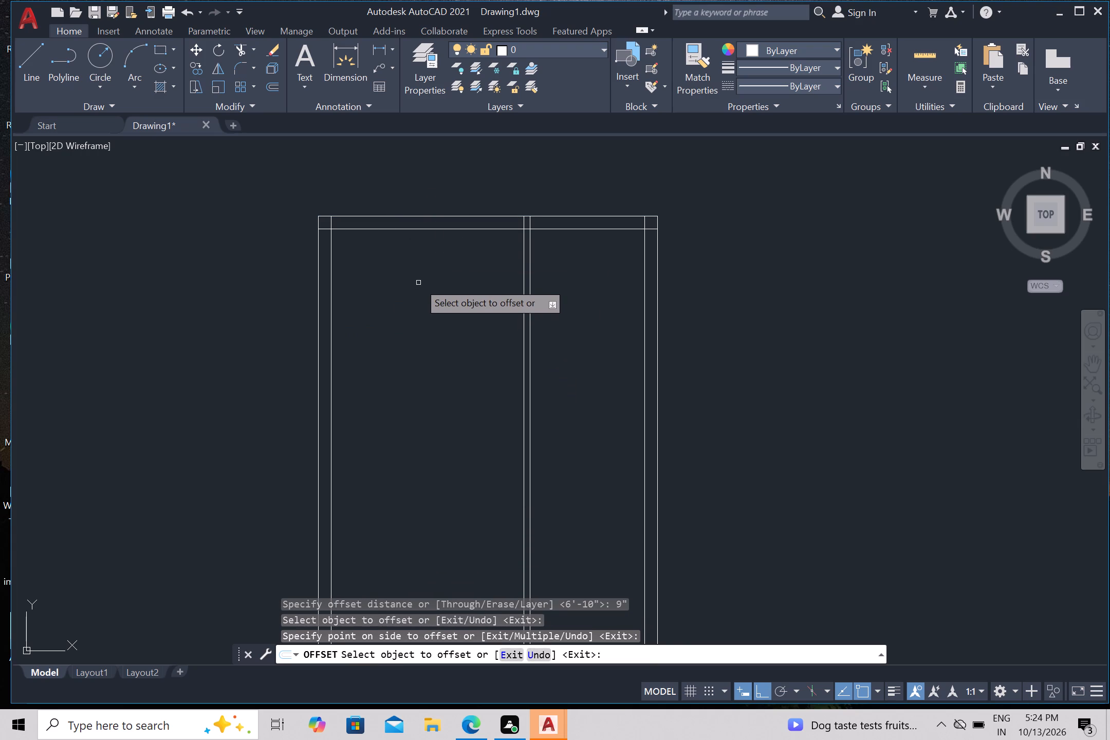
Offset the top wall's inner face 11' downward to set the depth of the upper rooms.
click(409, 230)
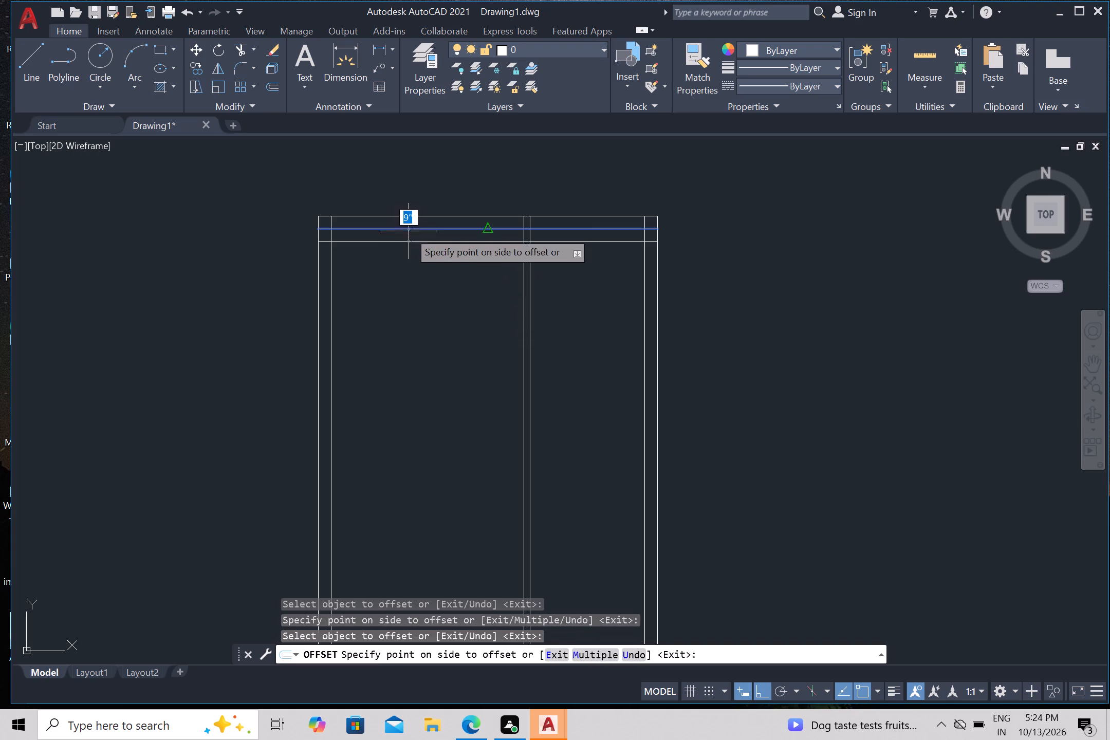
text(11)
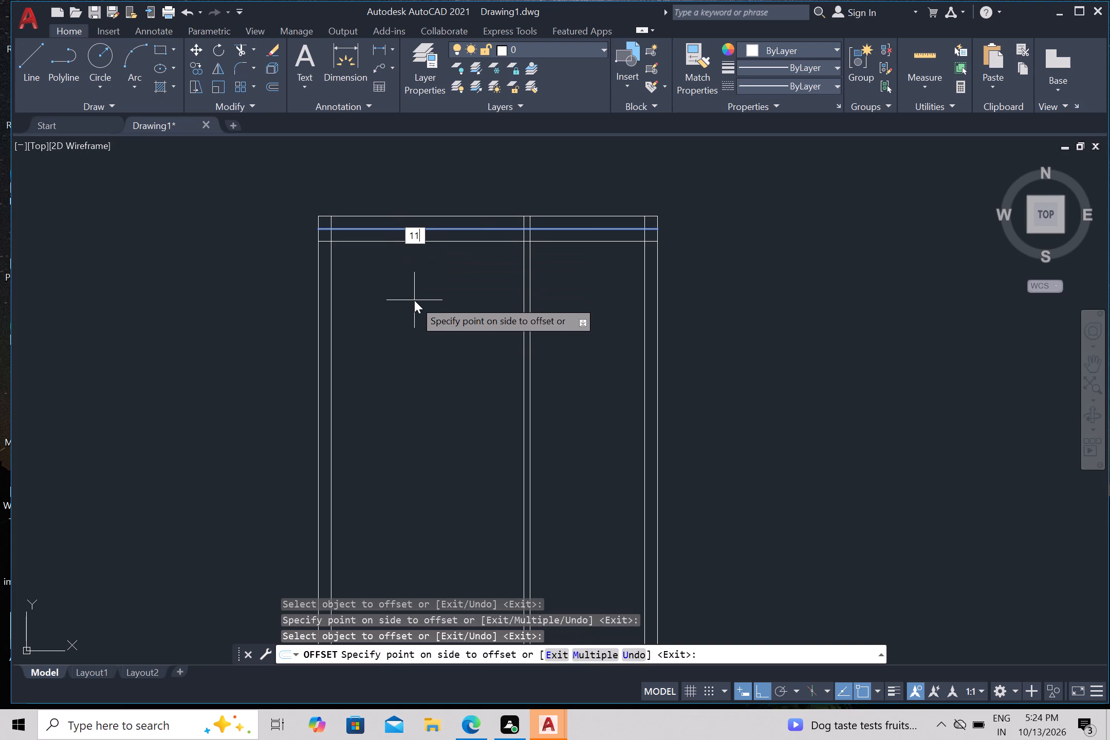
key(apostrophe)
key(Return)
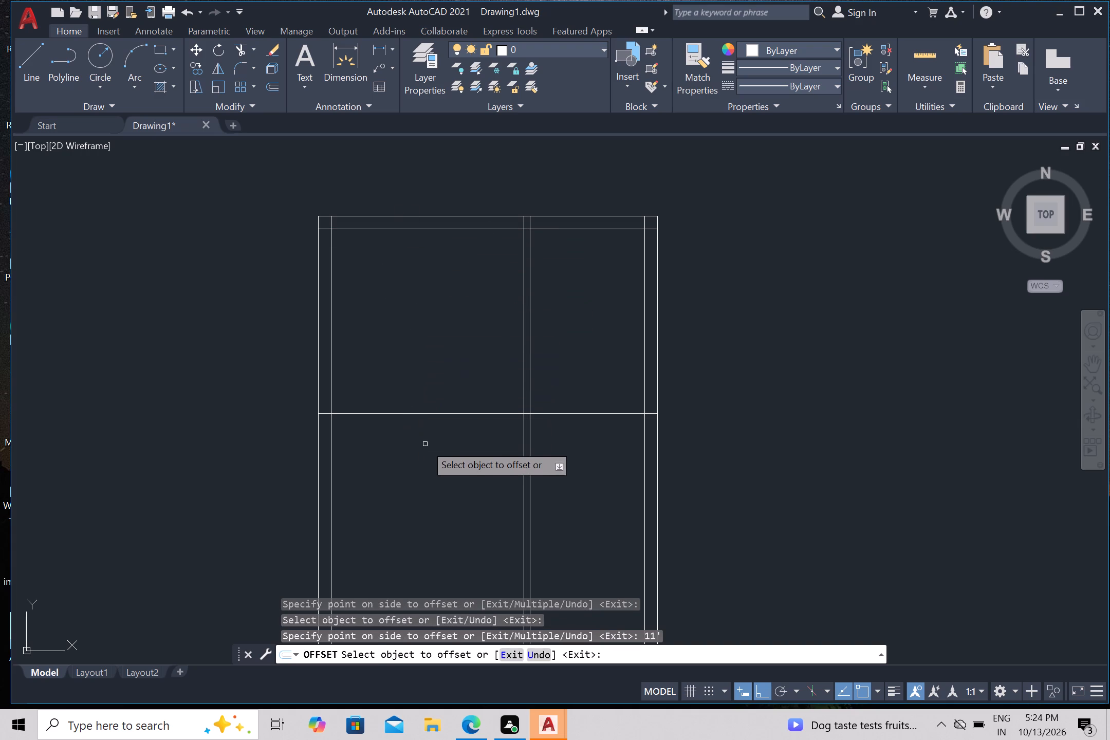
Offset the new horizontal line 4.5" downward to form the cross partition wall, and end the offset.
click(437, 415)
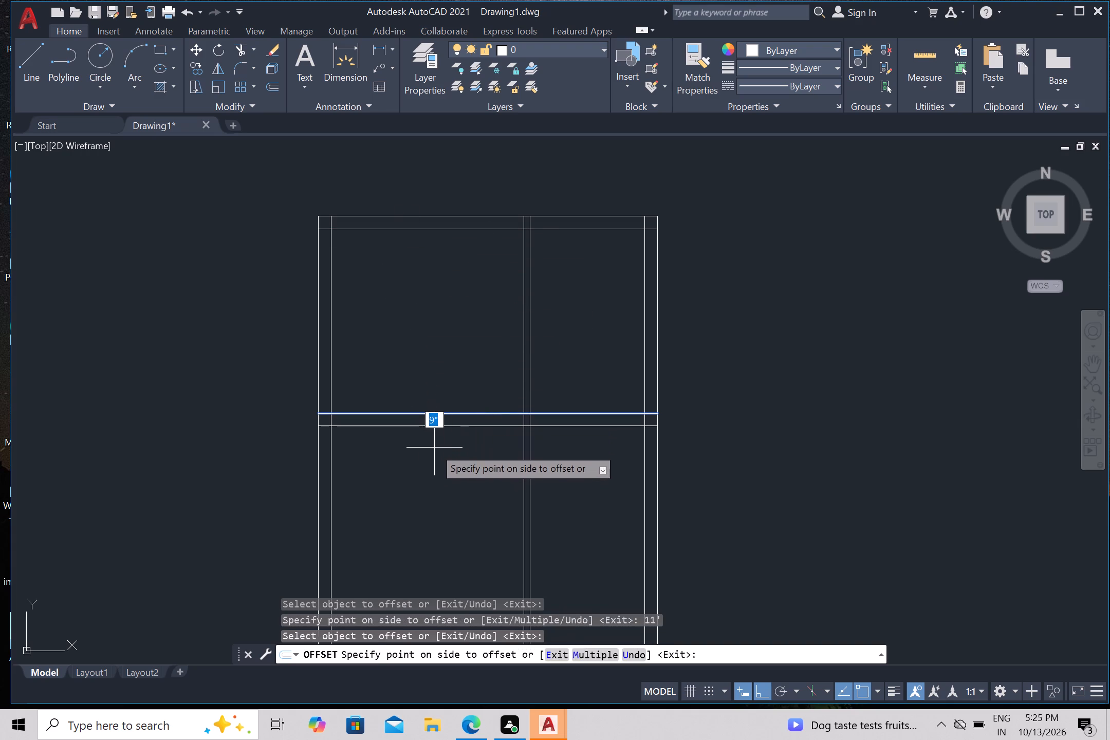
text(4.5)
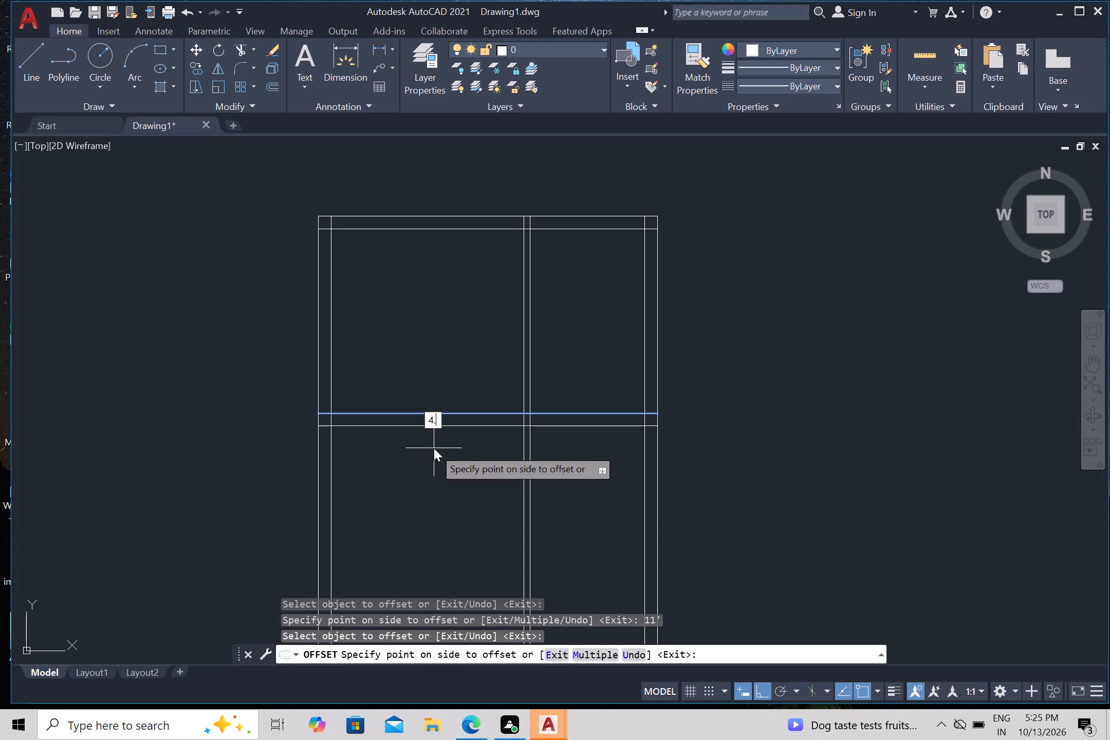
key(shift+quotedbl)
key(Return)
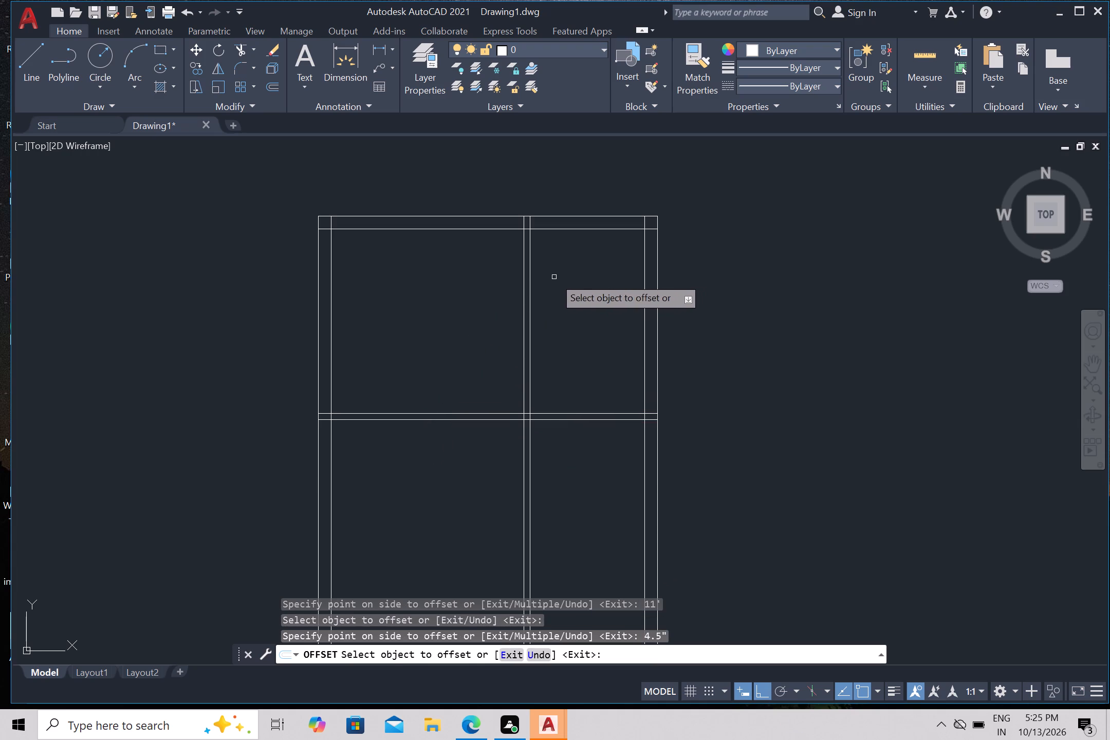
middle_drag(543, 281, 474, 272)
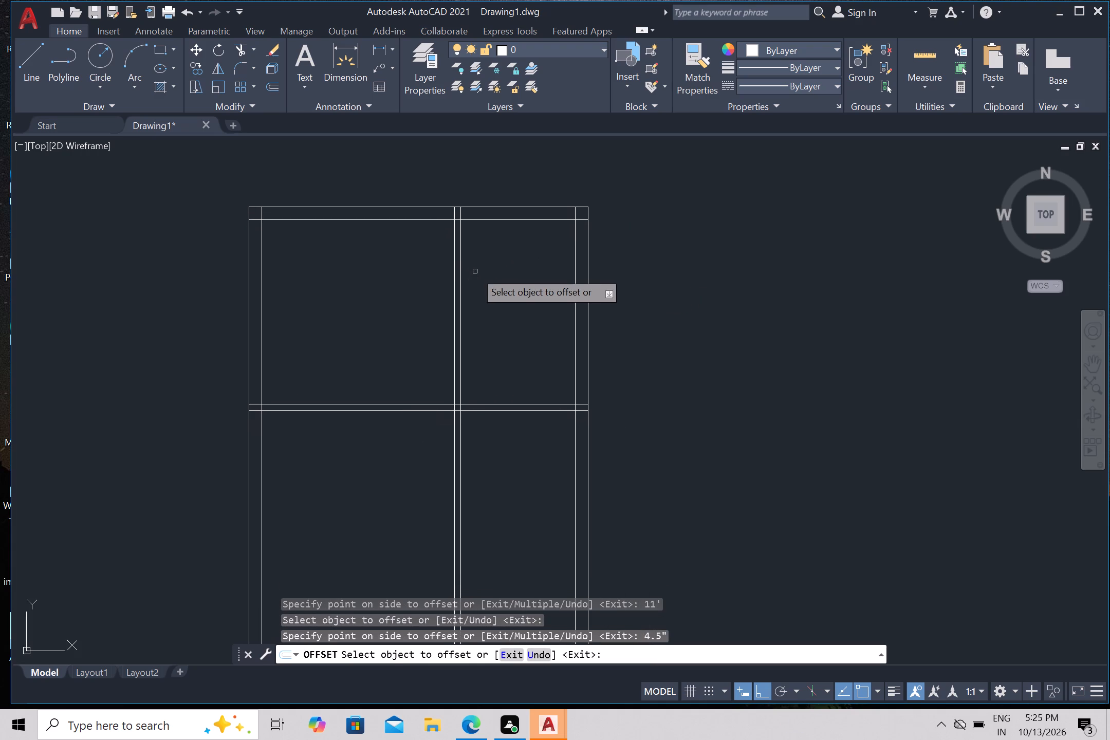
key(Escape)
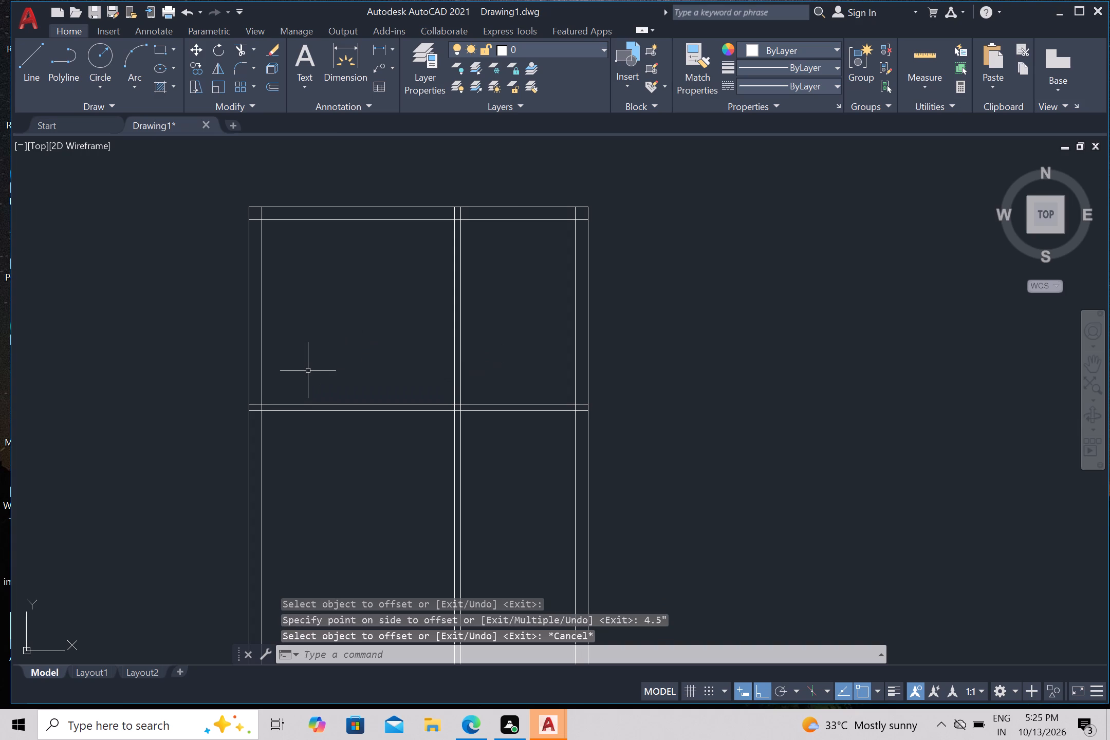
Trim the cross partition's two line ends that run through the left outer wall.
key(t)
key(r)
key(Return)
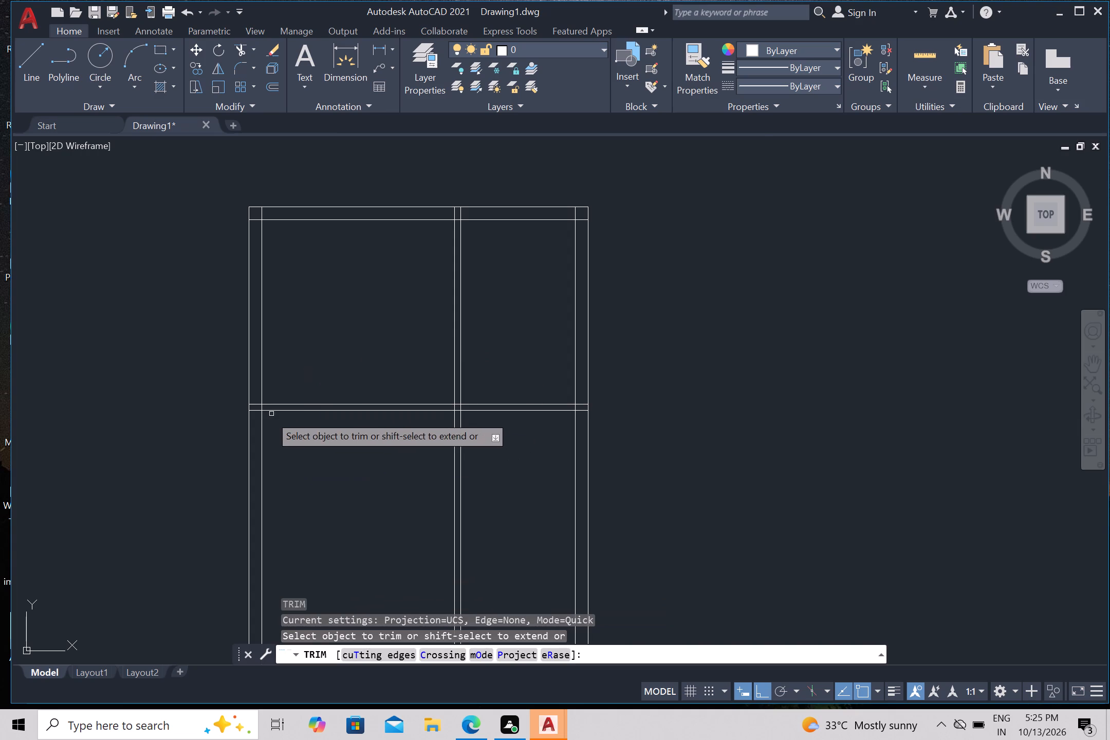
scroll(258, 419, up, 2)
click(254, 418)
click(247, 366)
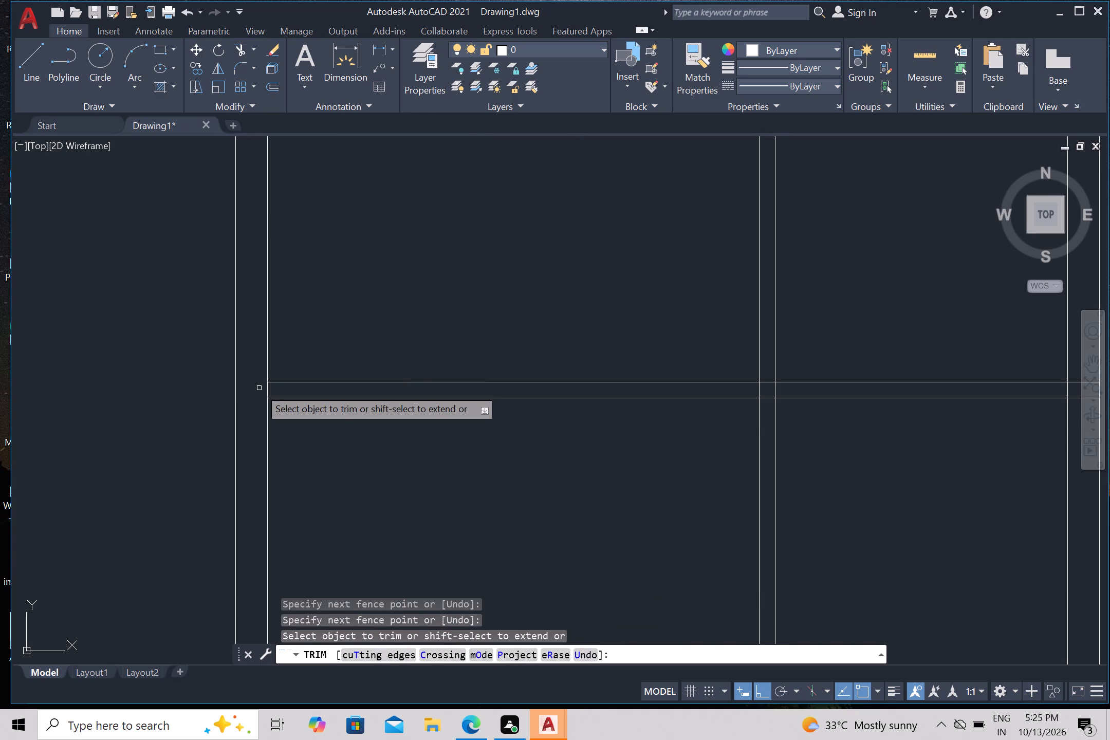
click(261, 392)
click(252, 388)
scroll(256, 369, down, 3)
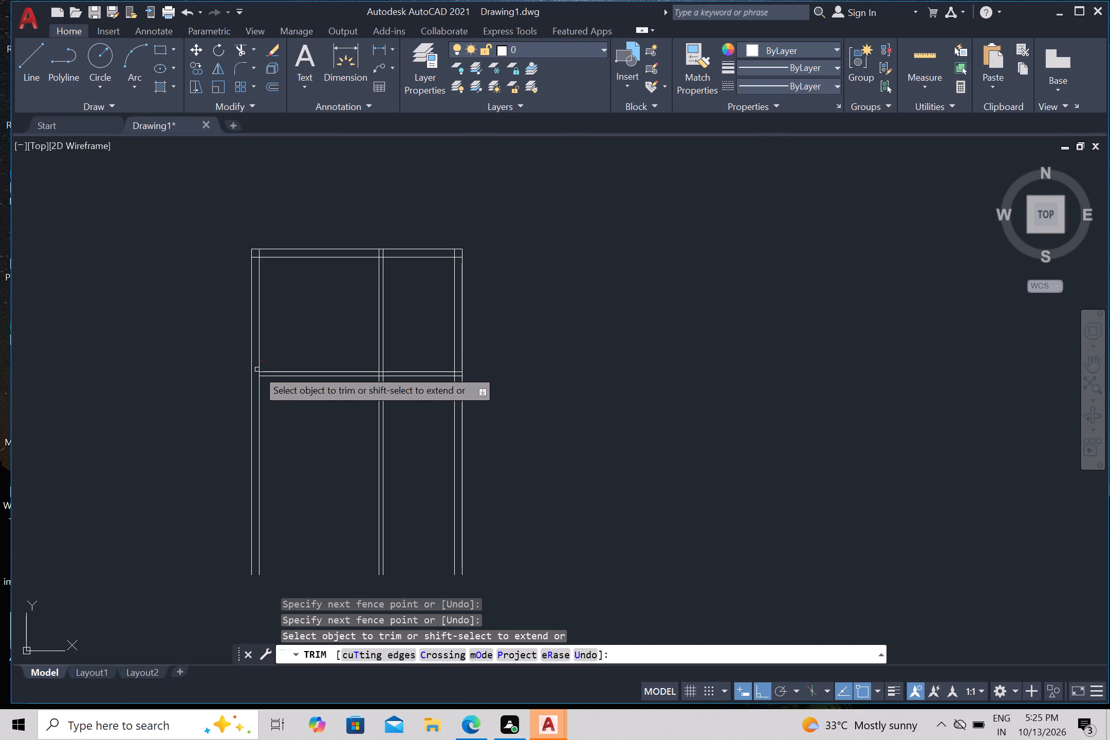
Trim the overlapping inner wall lines inside the top-left outer corner.
scroll(260, 255, up, 3)
click(248, 277)
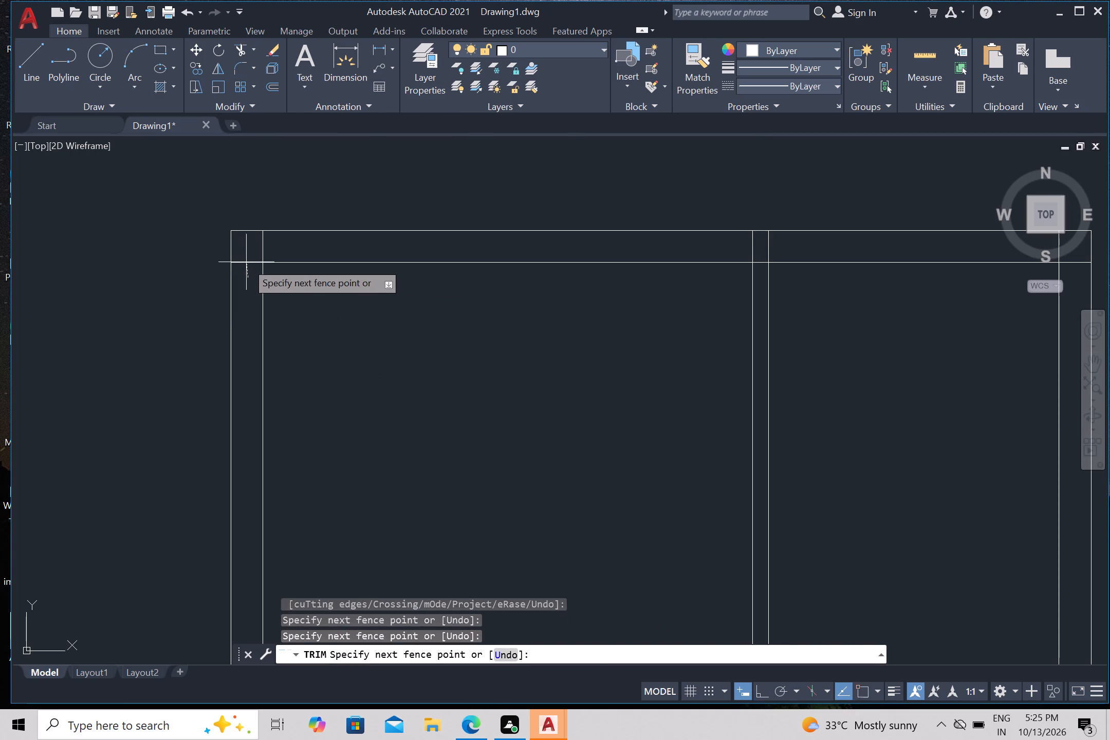
double_click(244, 250)
click(283, 248)
scroll(285, 255, down, 3)
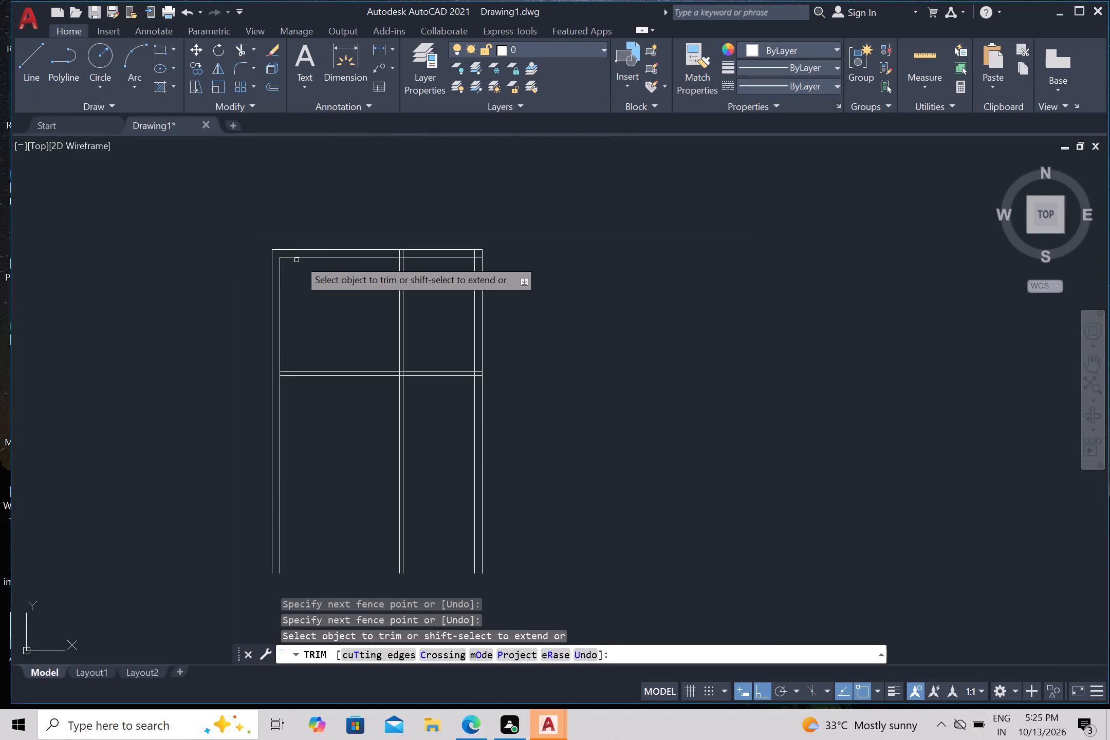
Trim the vertical partition lines inside the top wall and open the top wall's inner face between them.
scroll(400, 250, up, 3)
click(385, 268)
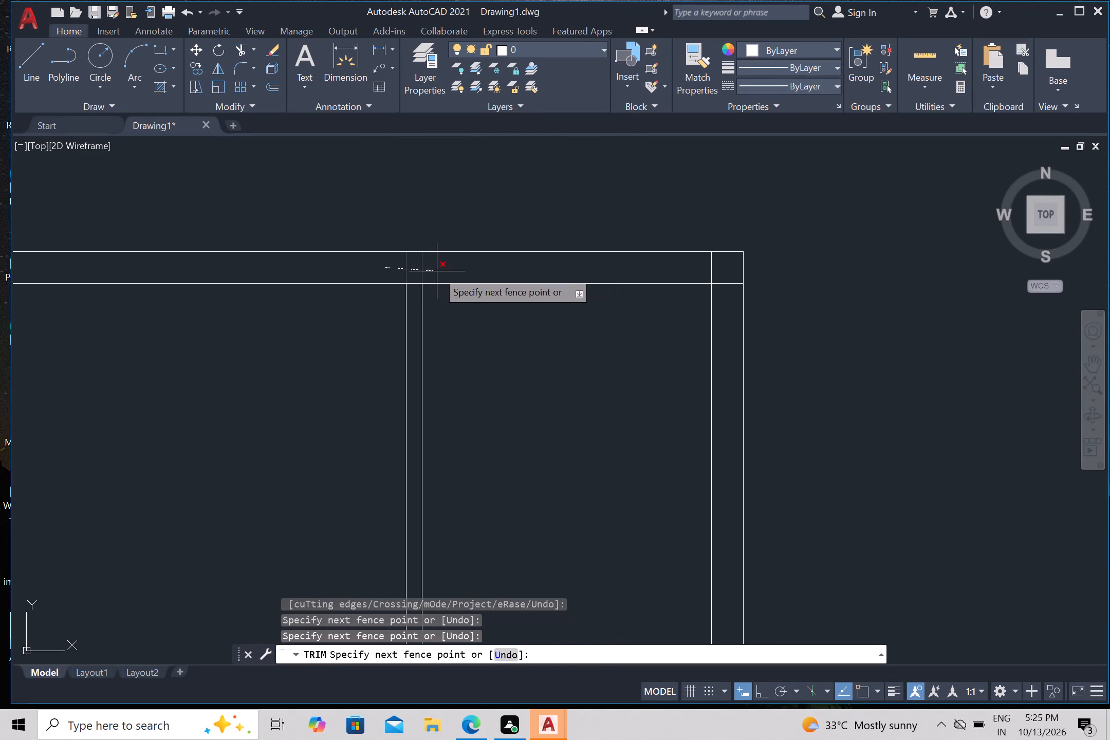
click(440, 269)
click(410, 274)
click(412, 293)
scroll(413, 291, down, 2)
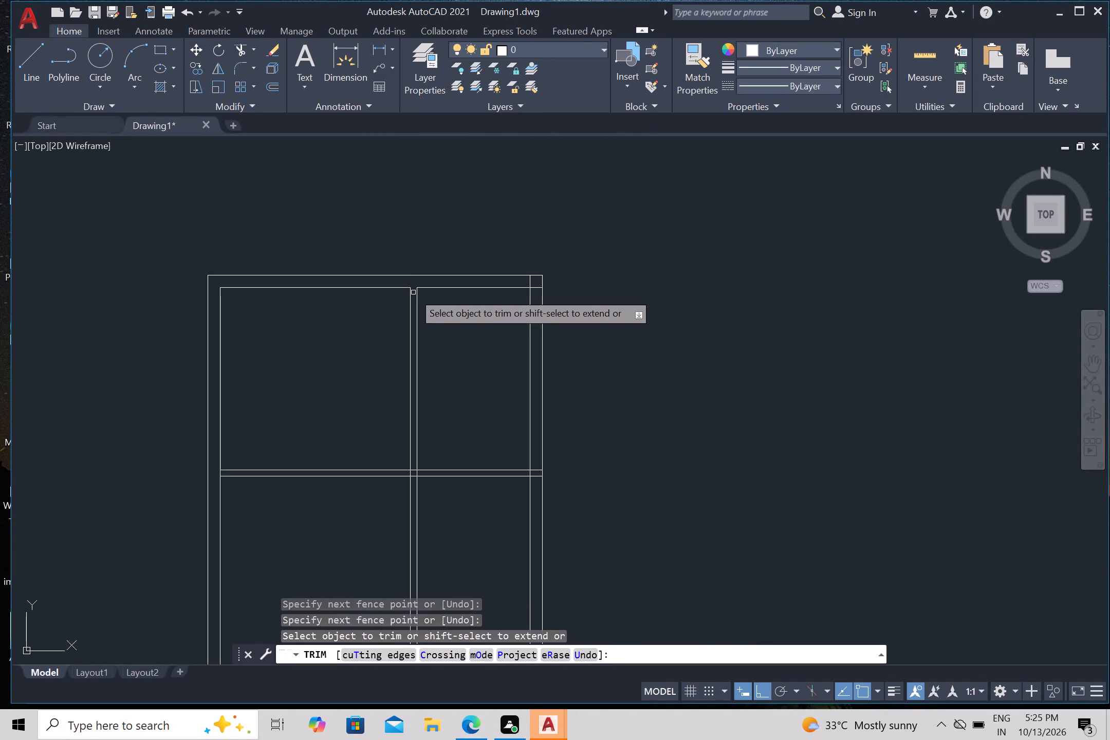
Trim the overlapping inner wall lines inside the top-right outer corner.
scroll(523, 292, up, 3)
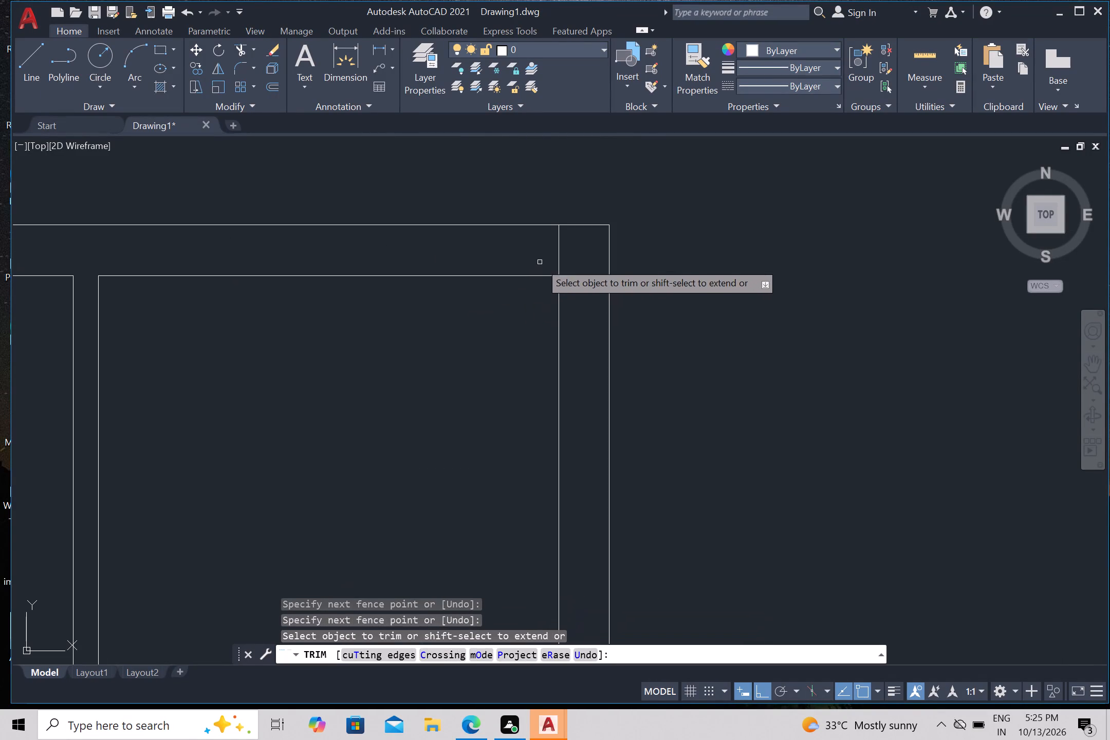
click(540, 258)
double_click(576, 253)
click(574, 300)
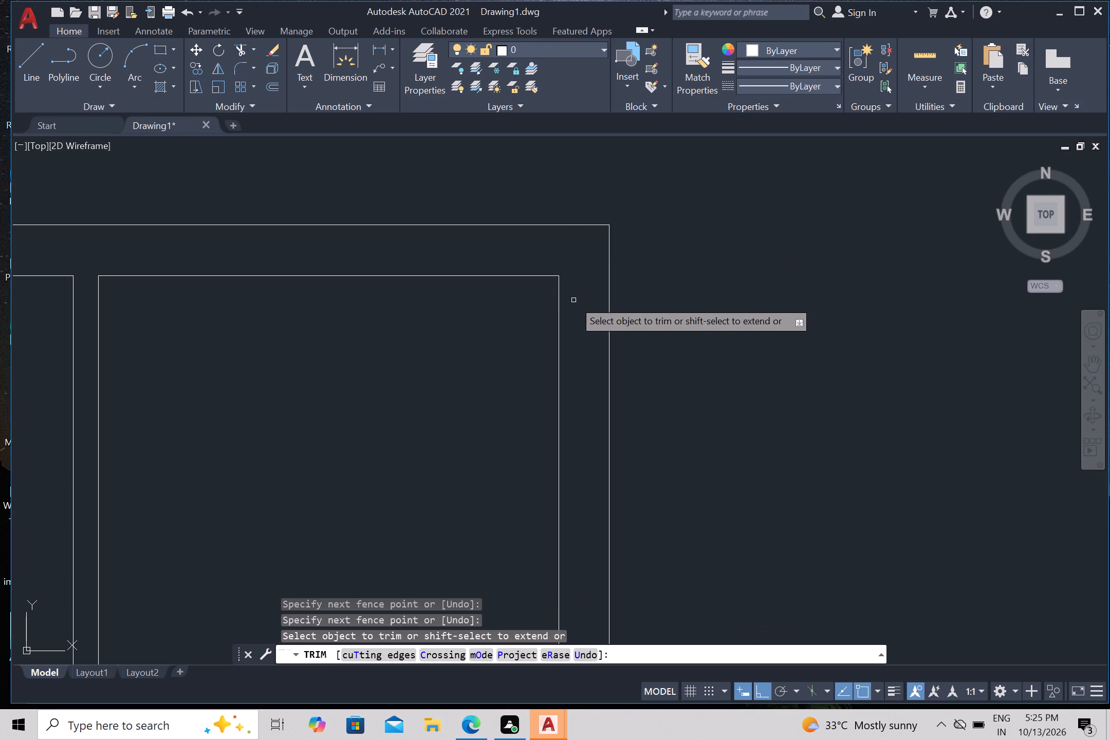
scroll(572, 291, down, 4)
Trim the cross partition ends inside the right outer wall and open that wall's inner face at the junction.
scroll(573, 398, up, 2)
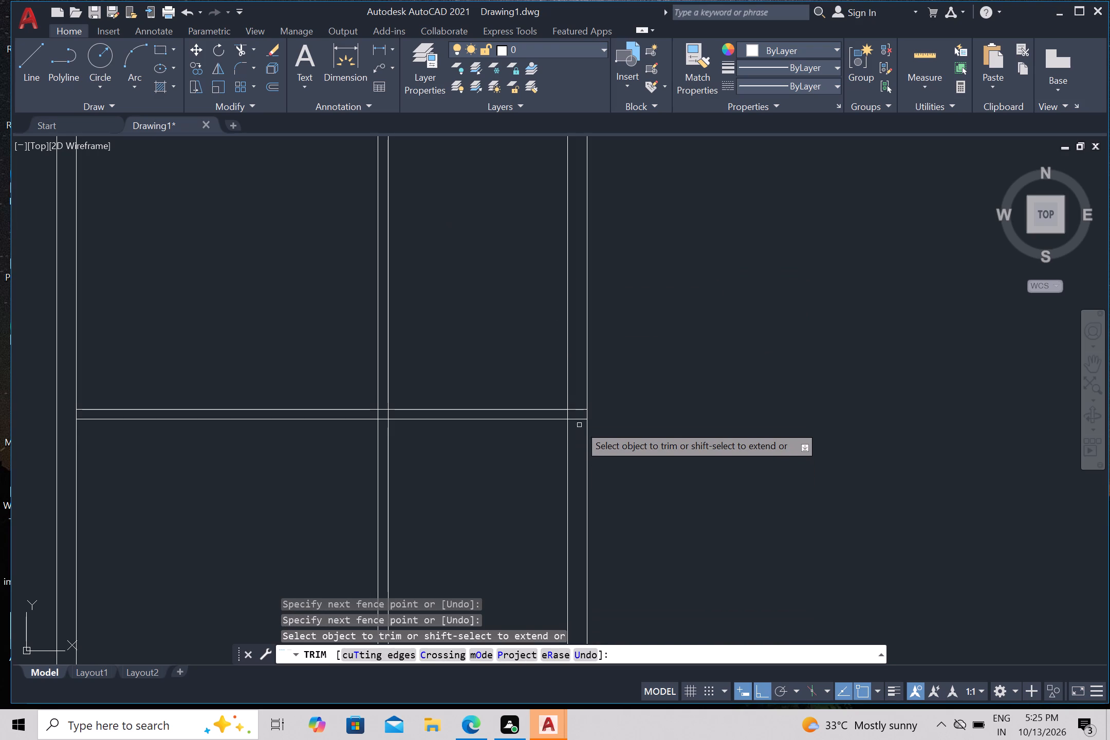
click(579, 421)
click(579, 421)
click(576, 407)
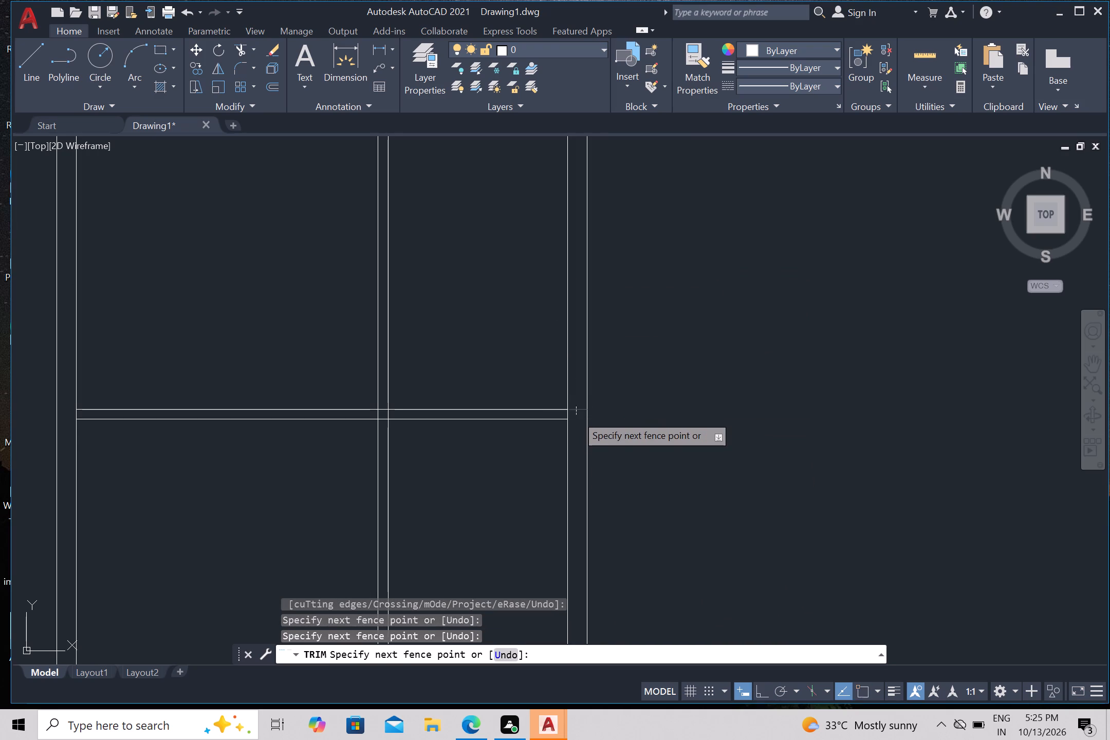
click(576, 415)
scroll(573, 406, up, 3)
click(569, 445)
click(521, 452)
scroll(521, 435, down, 4)
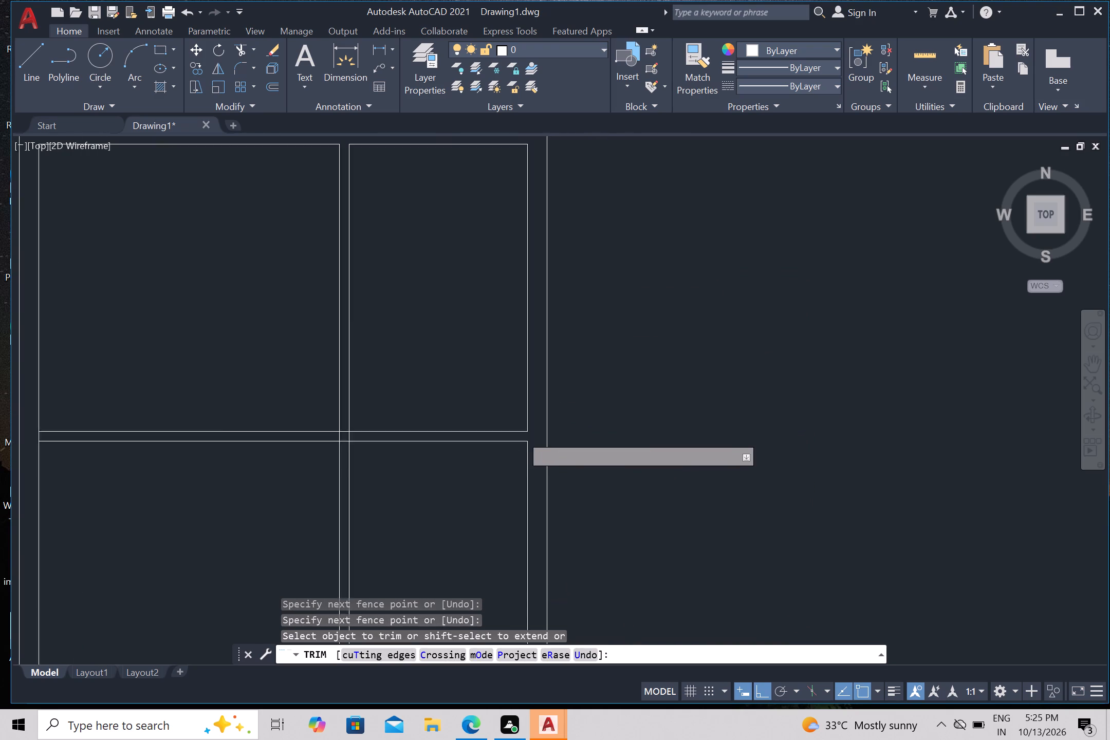
Trim all line segments inside the crossing of the vertical and horizontal partition walls.
scroll(408, 449, up, 3)
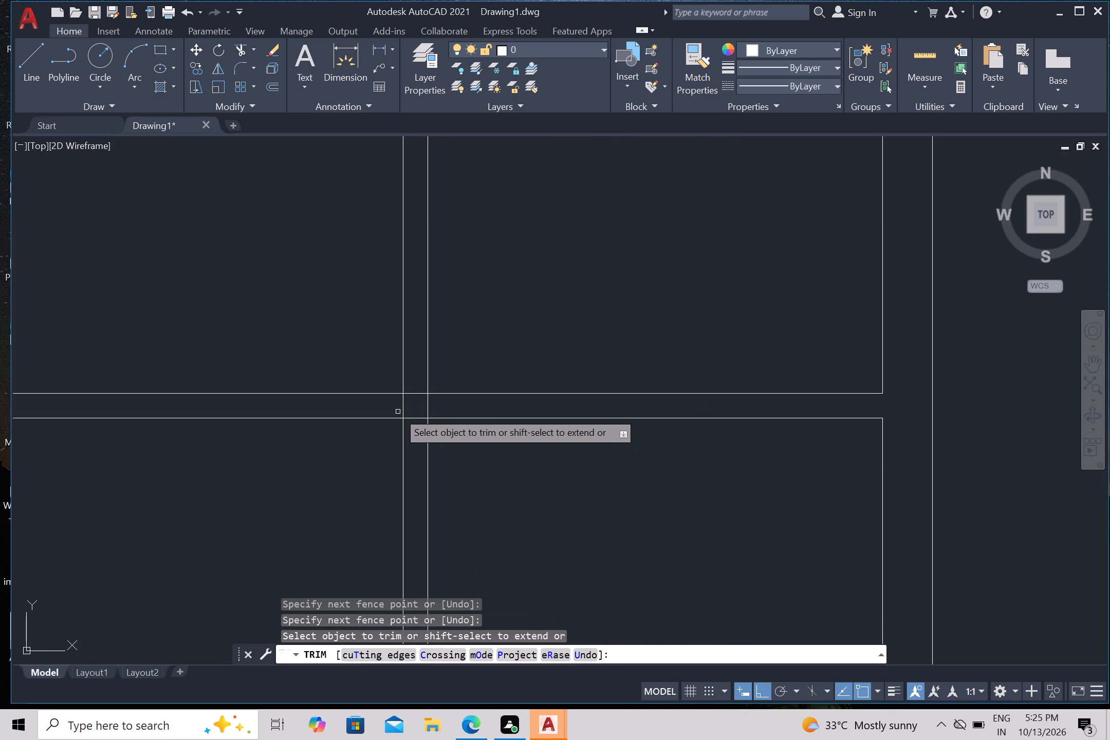
click(398, 412)
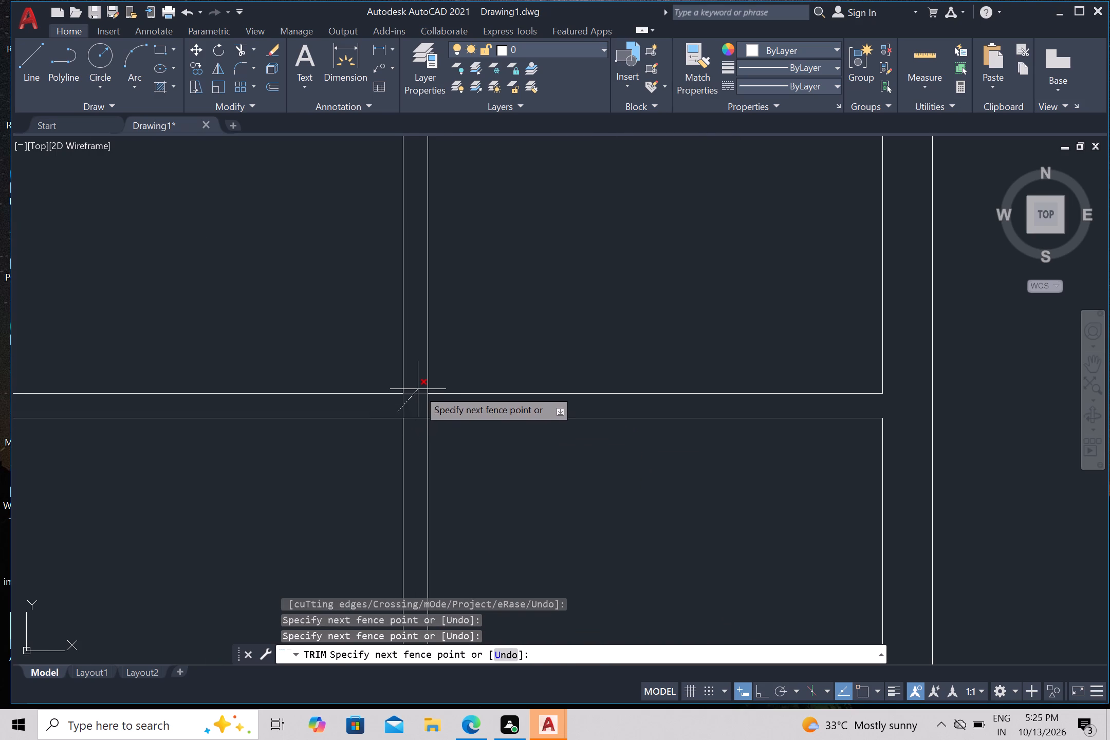
click(418, 389)
click(418, 389)
click(441, 406)
click(420, 410)
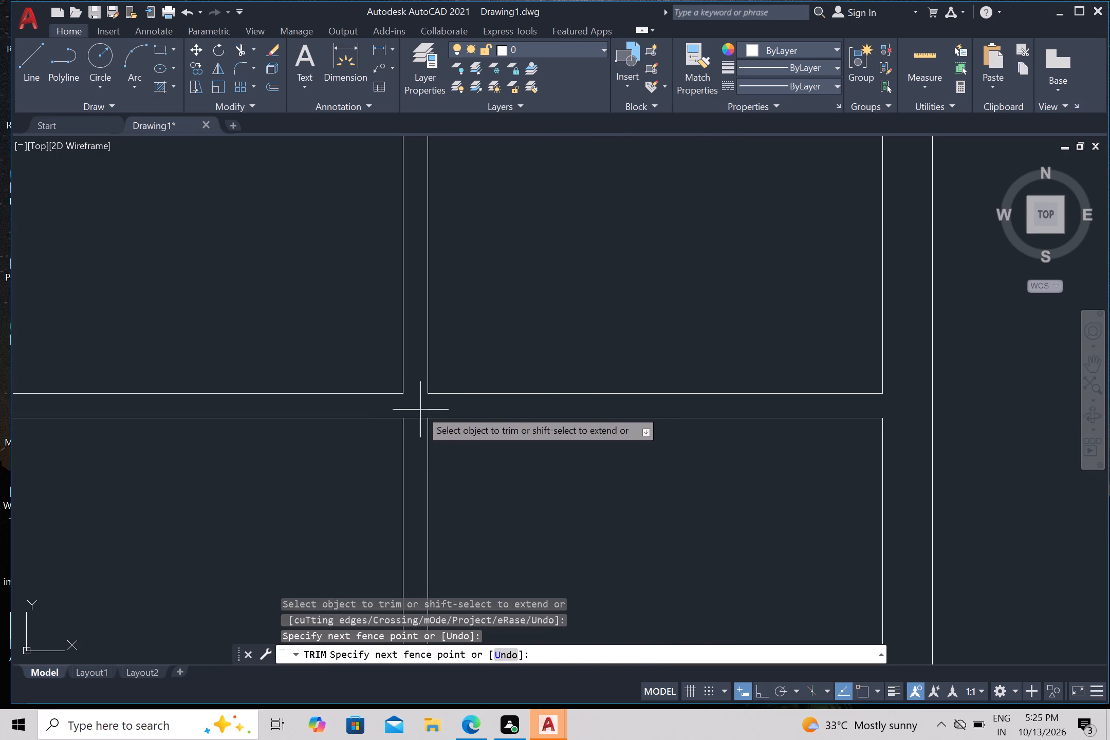
click(420, 433)
scroll(413, 410, down, 4)
Trim the left outer wall's inner face between the cross partition's two lines, and end the trimming.
scroll(290, 412, up, 1)
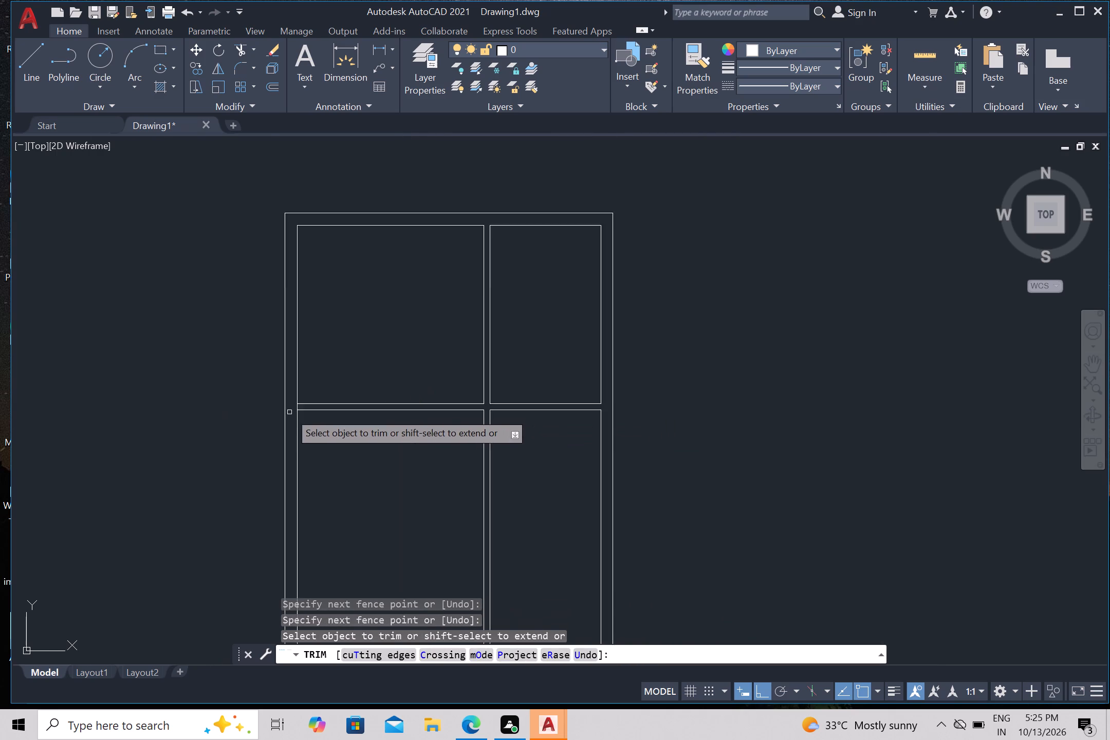
scroll(289, 412, up, 2)
scroll(334, 400, up, 2)
click(301, 396)
click(258, 399)
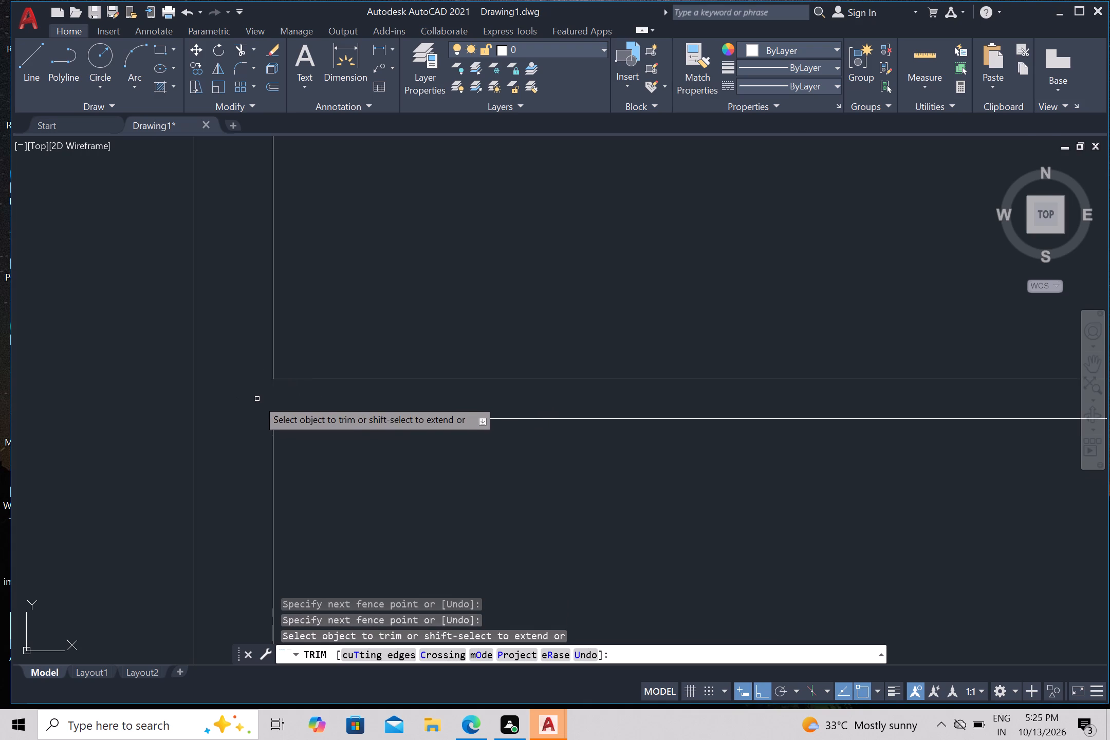
scroll(260, 397, down, 6)
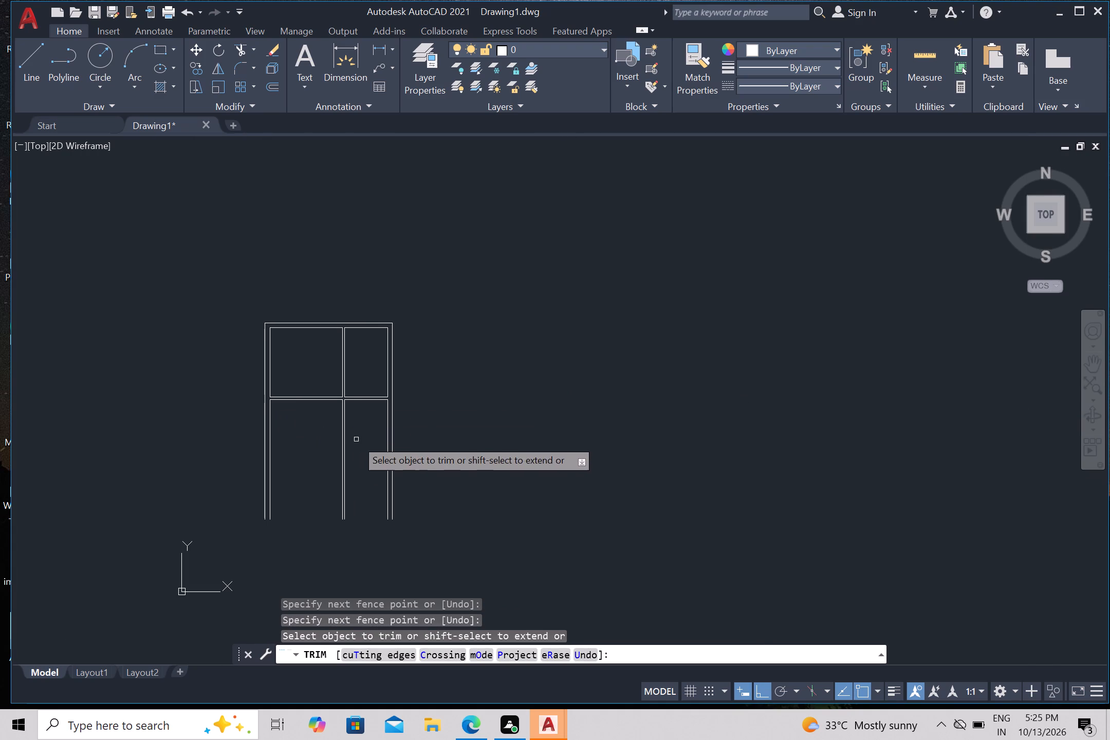
scroll(359, 416, up, 2)
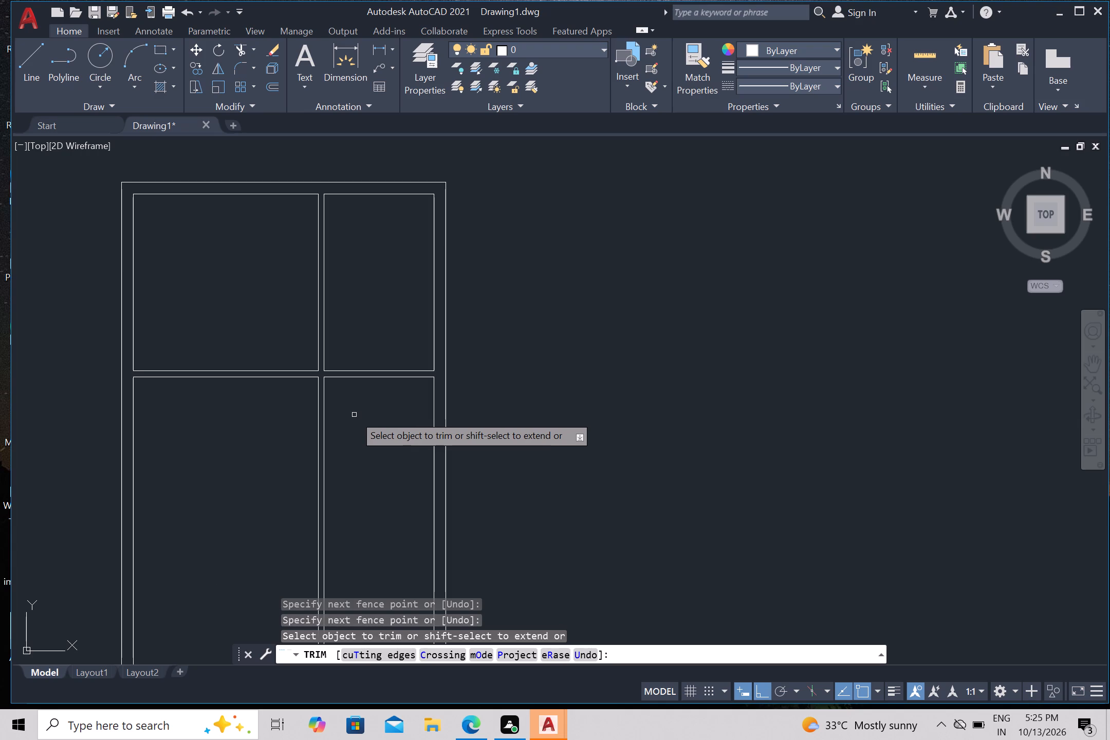
middle_drag(343, 284, 330, 336)
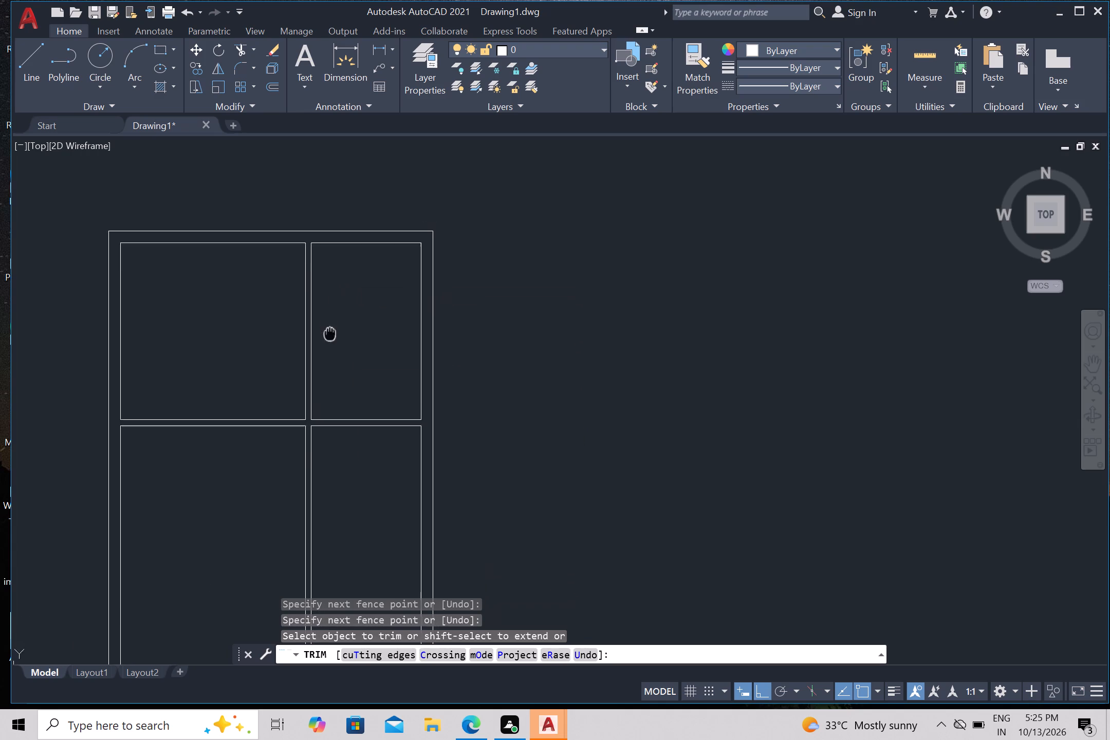
middle_drag(330, 336, 329, 385)
middle_drag(329, 387, 329, 396)
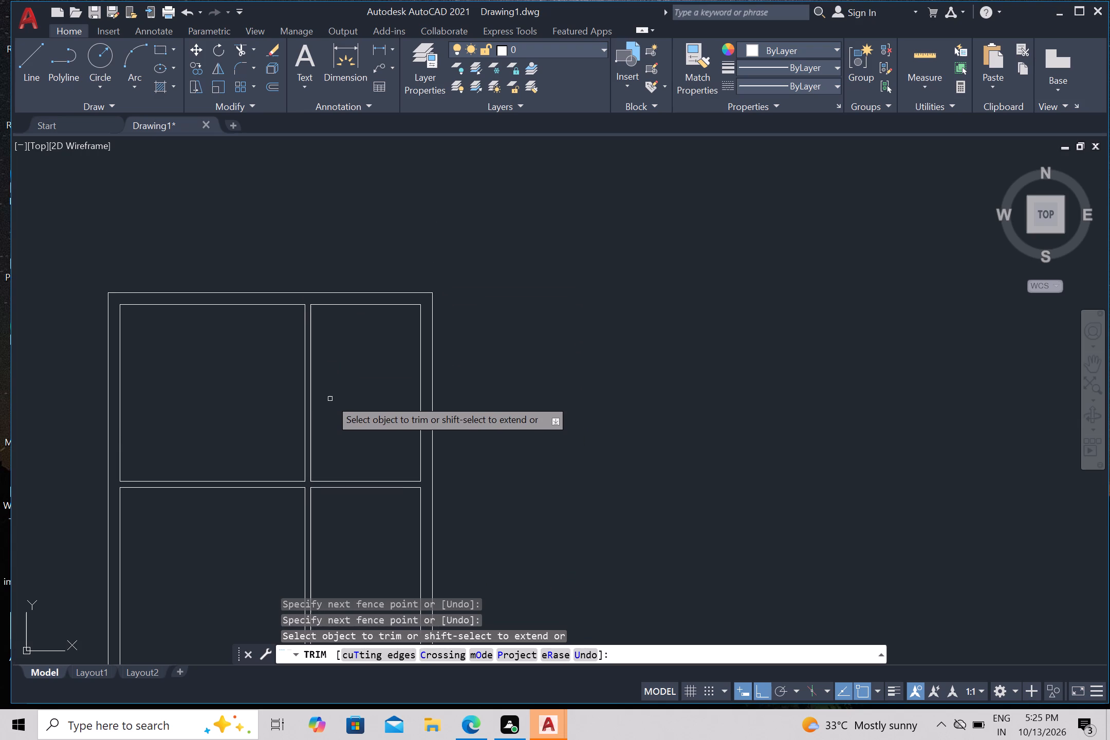
scroll(354, 352, up, 1)
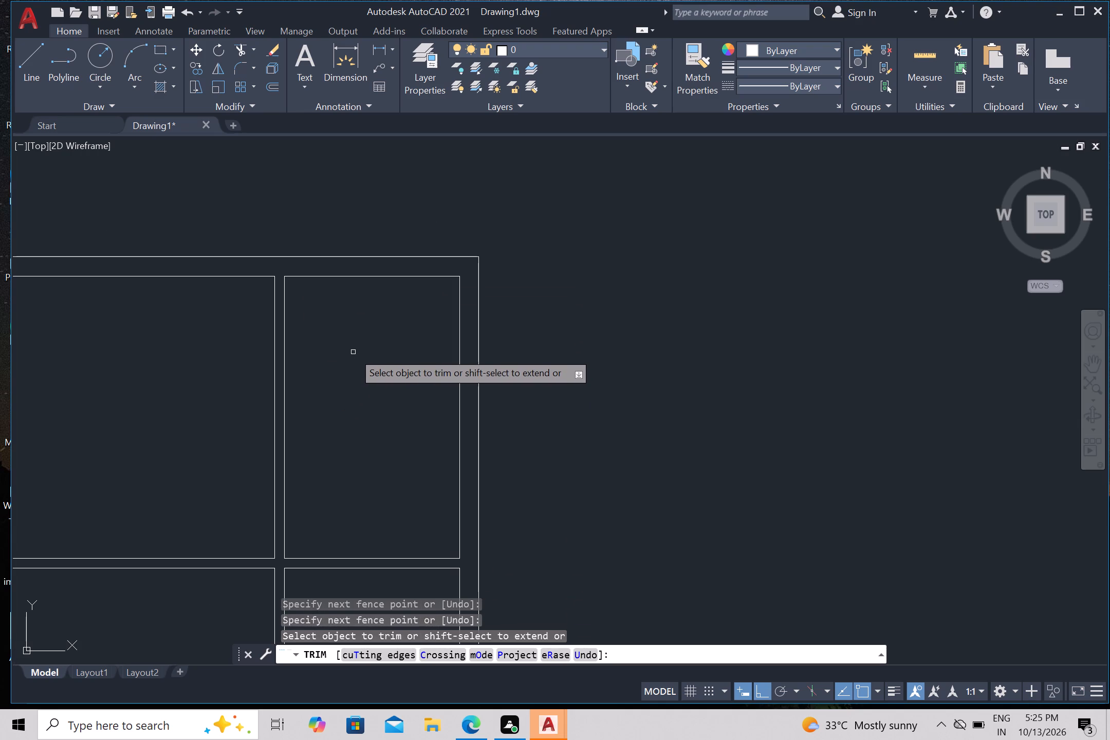
key(Escape)
Offset the top inner wall line of the upper-right room 5'4" downward.
key(o)
key(Return)
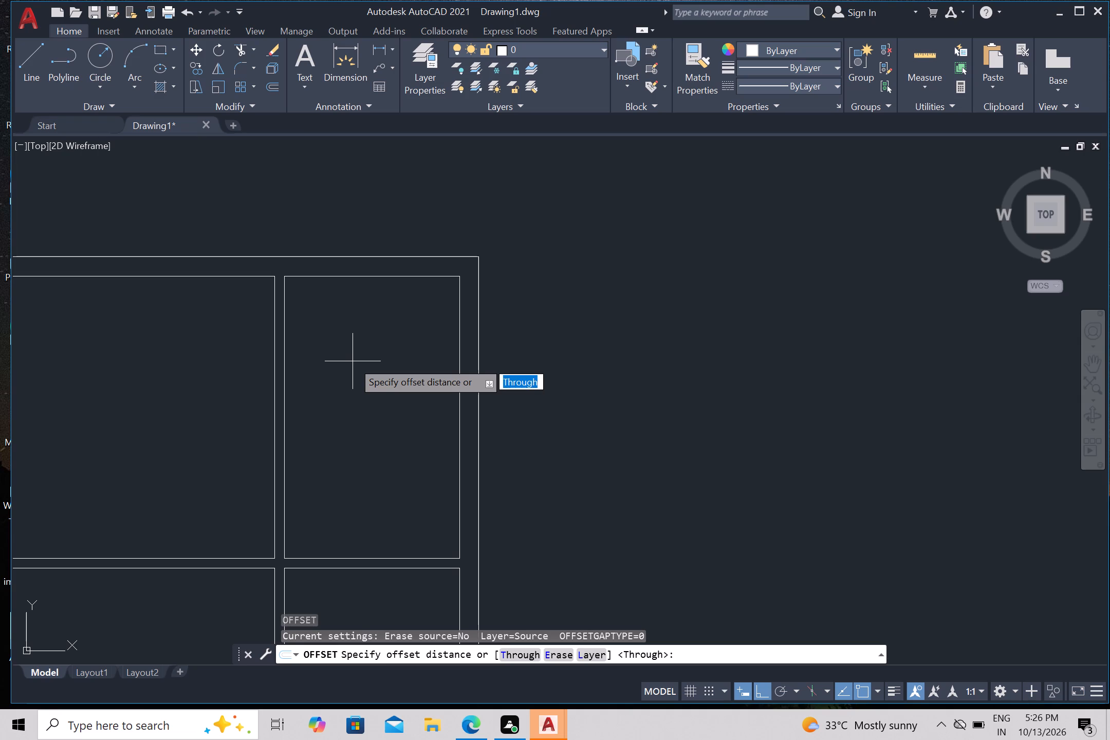
key(5)
key(apostrophe)
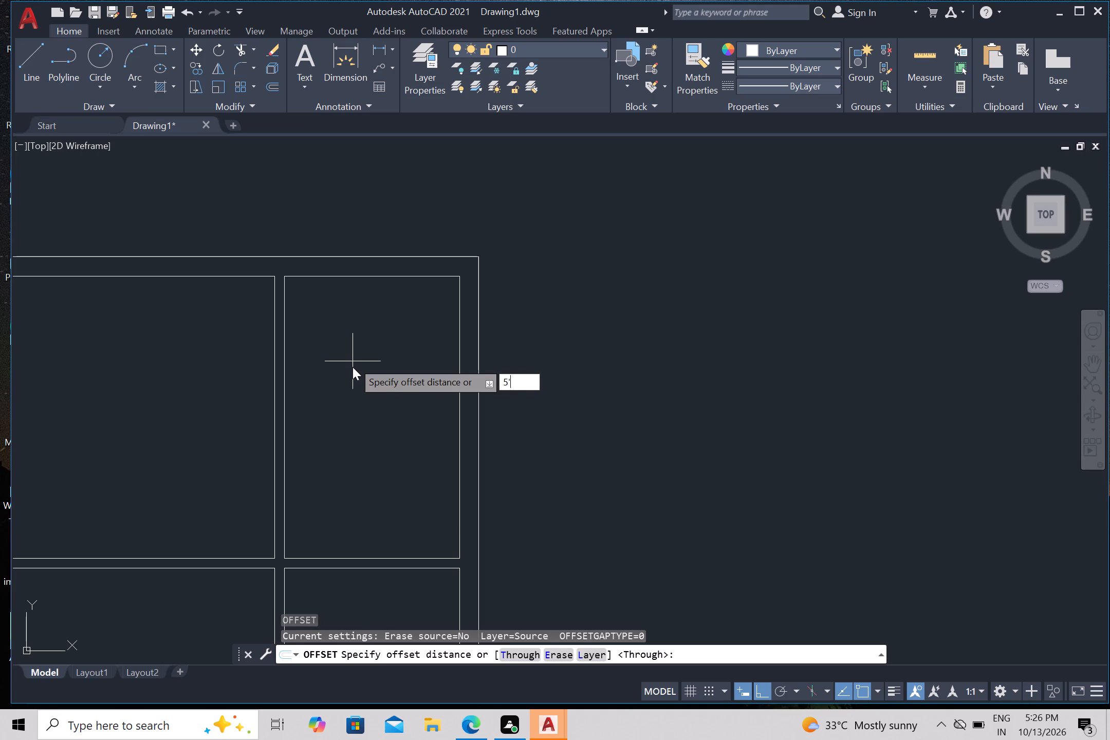
key(4)
key(shift+quotedbl)
key(Return)
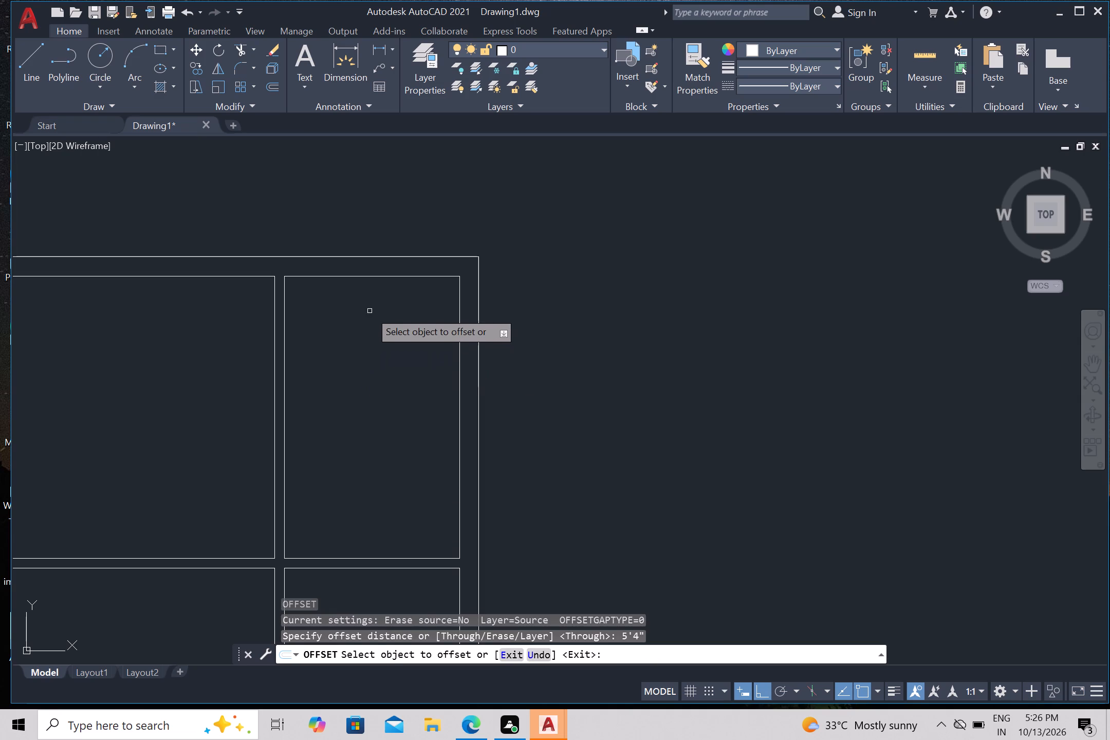
click(359, 276)
drag(364, 419, 374, 468)
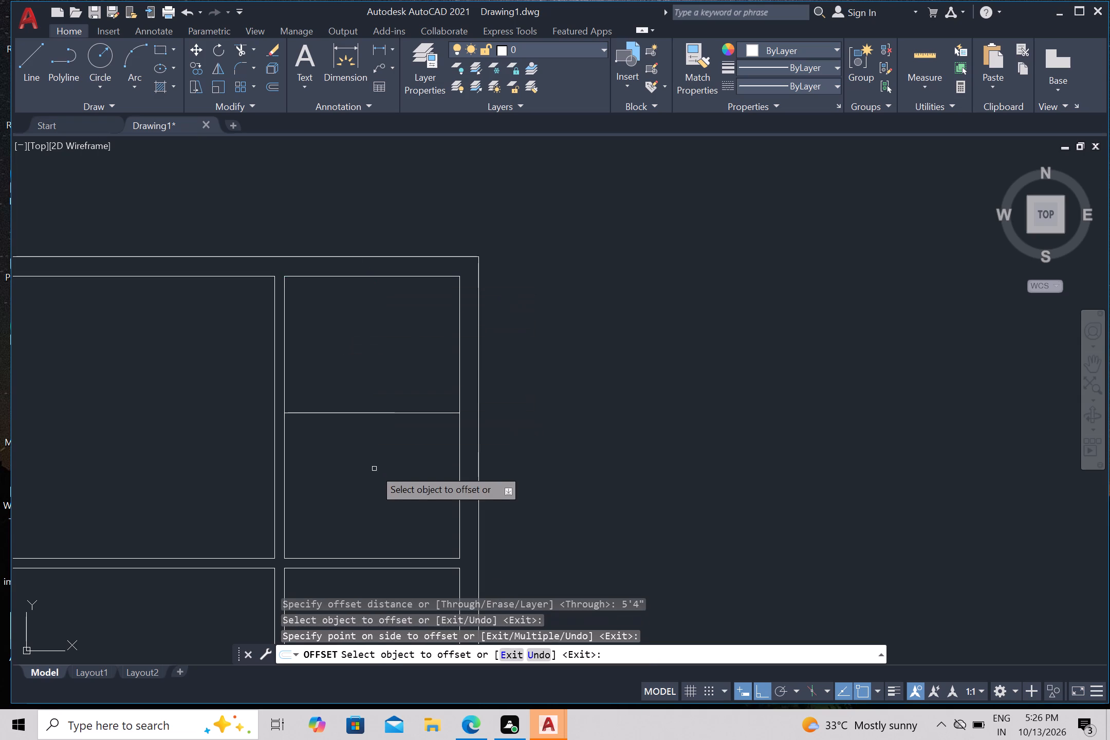
Offset the new horizontal line in the upper-right room 4.5" downward to form a partition, and end the offset.
click(371, 413)
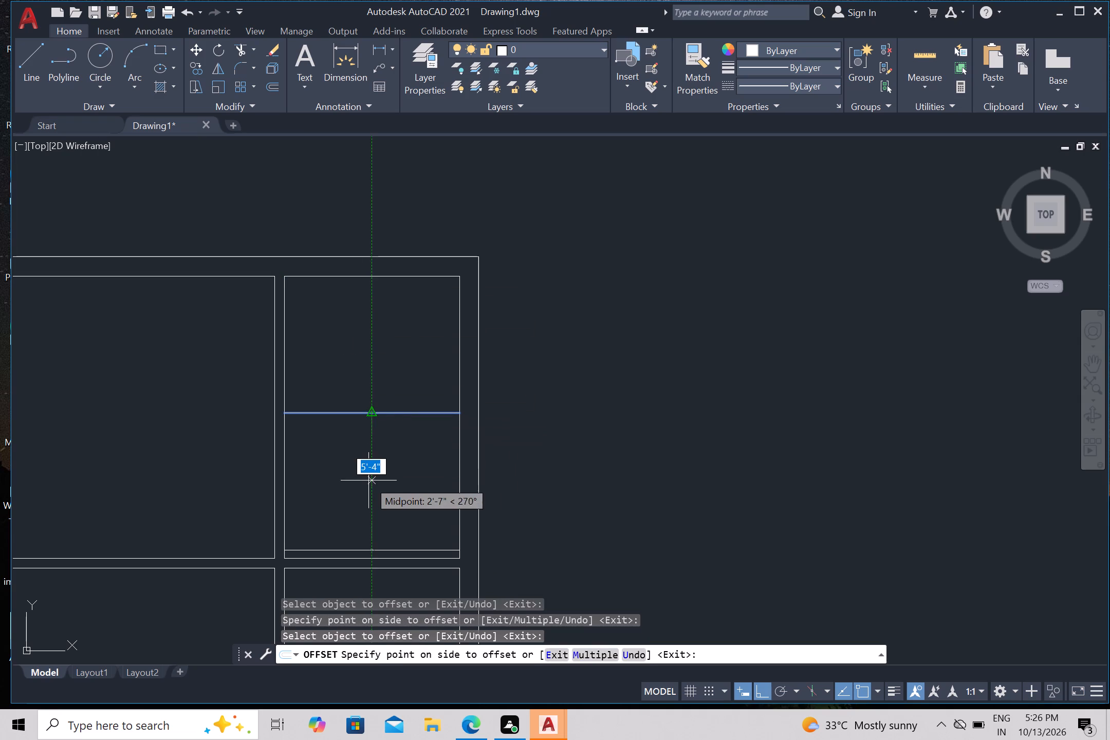
key(4)
text(.5)
key(shift+quotedbl)
key(Return)
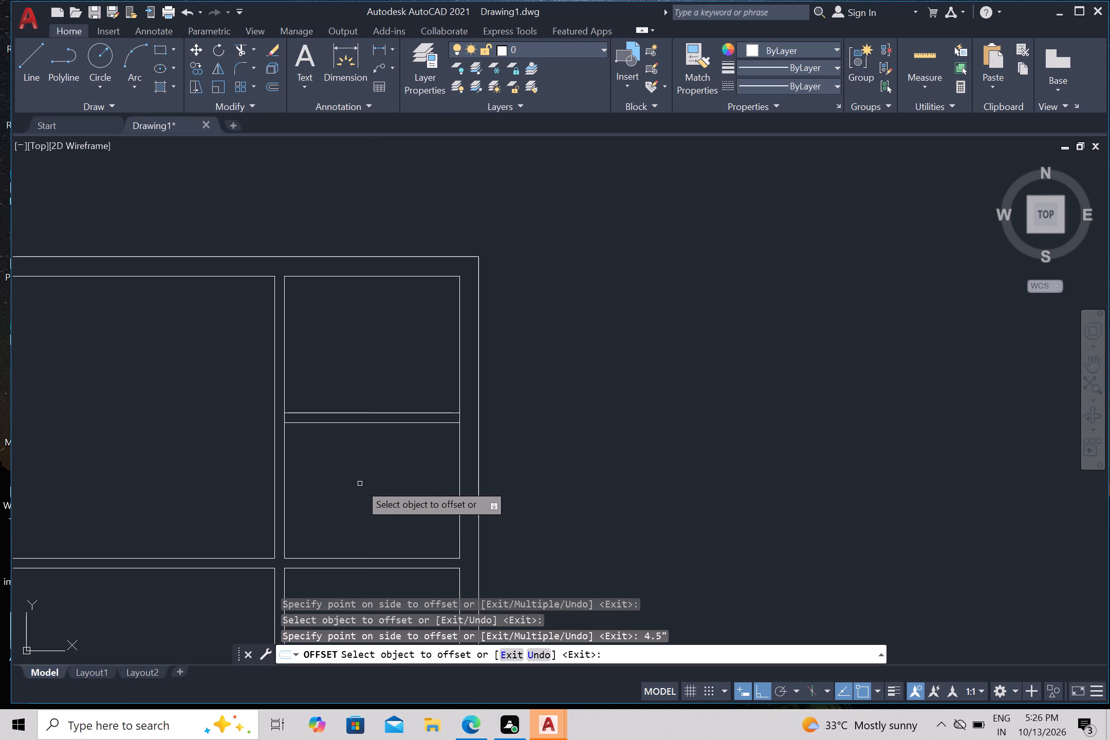
scroll(357, 478, down, 2)
middle_drag(337, 458, 304, 408)
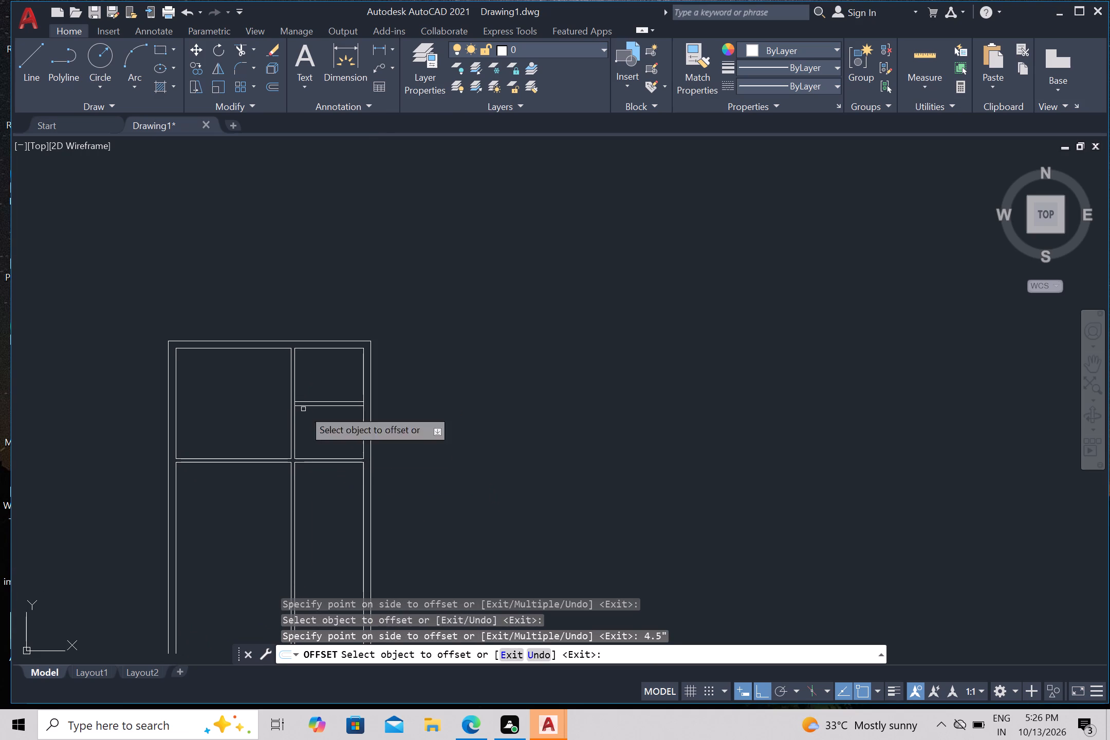
scroll(315, 425, up, 2)
key(Escape)
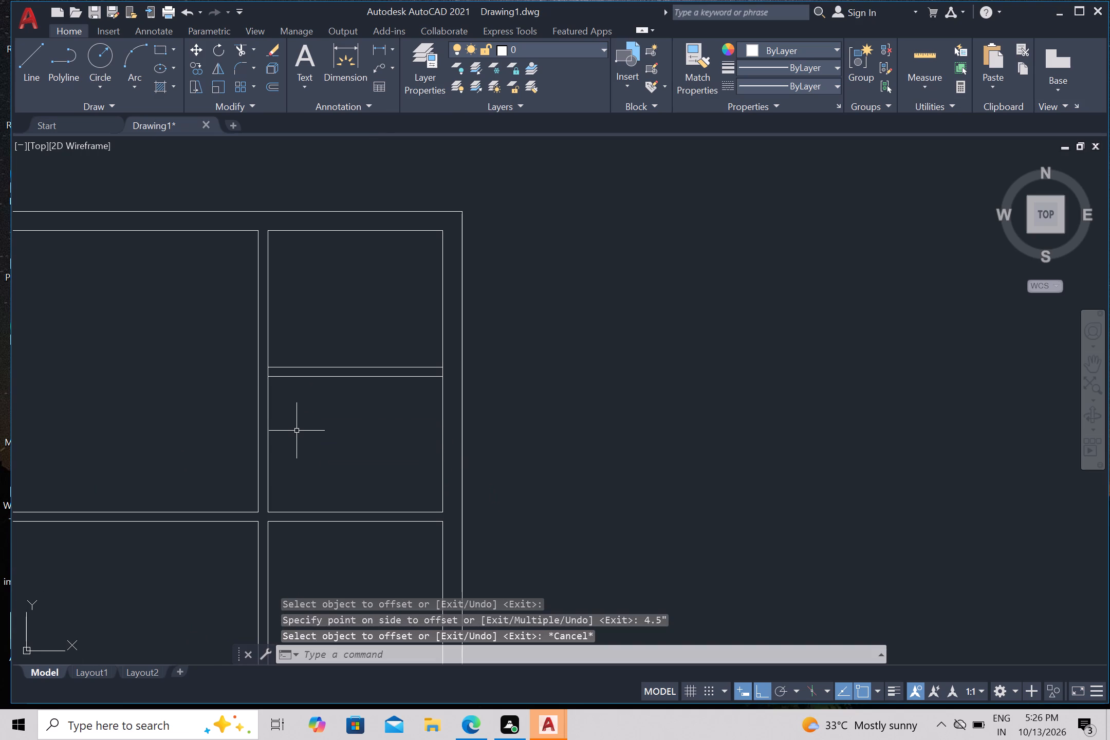
Trim the vertical wall faces between the new partition's two lines at both of its ends, and end the trimming.
key(t)
key(r)
key(Return)
scroll(267, 387, up, 3)
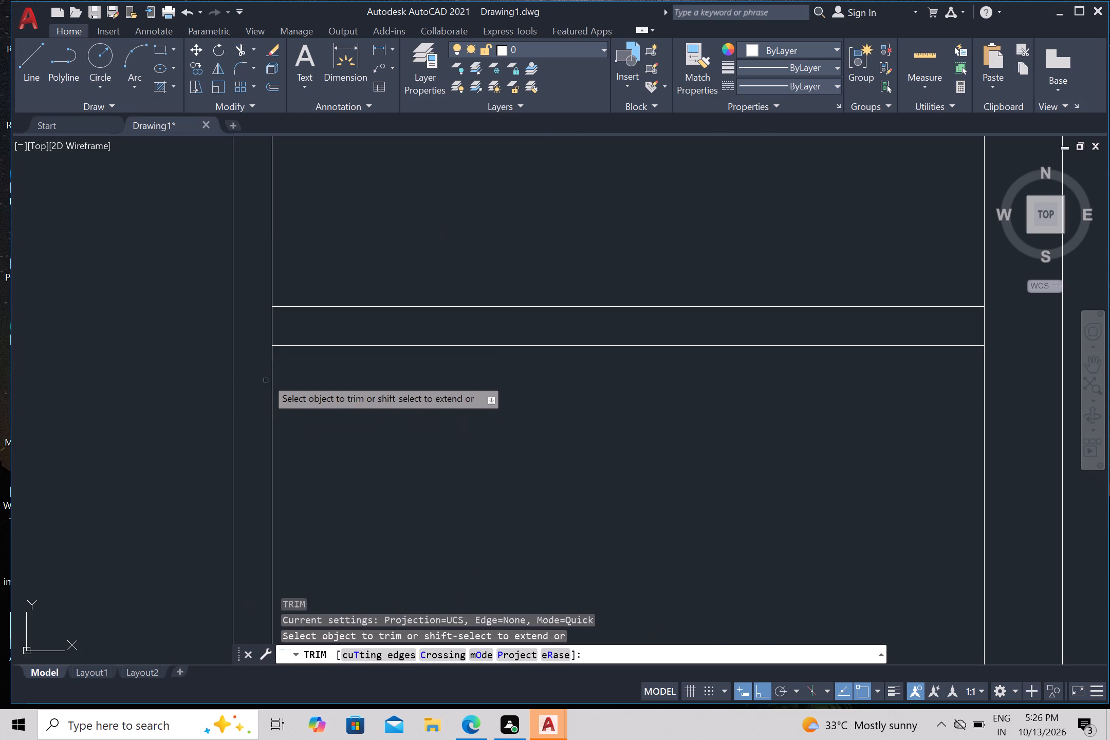
click(252, 321)
click(294, 322)
scroll(294, 332, down, 3)
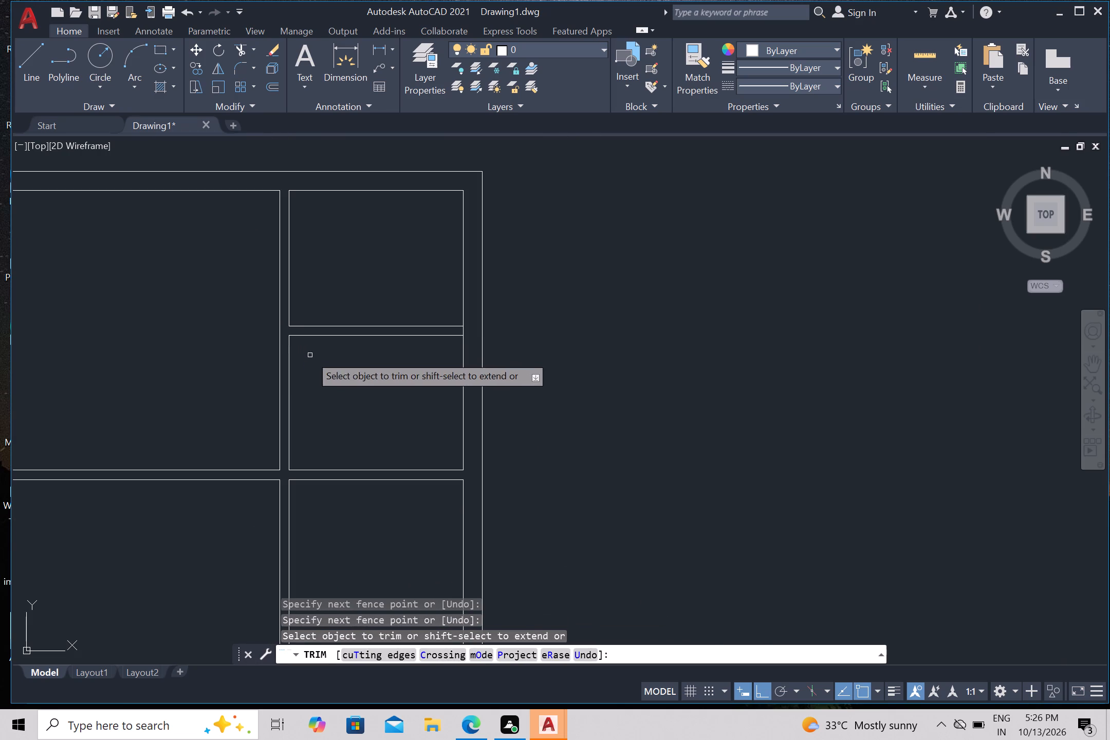
scroll(457, 347, up, 2)
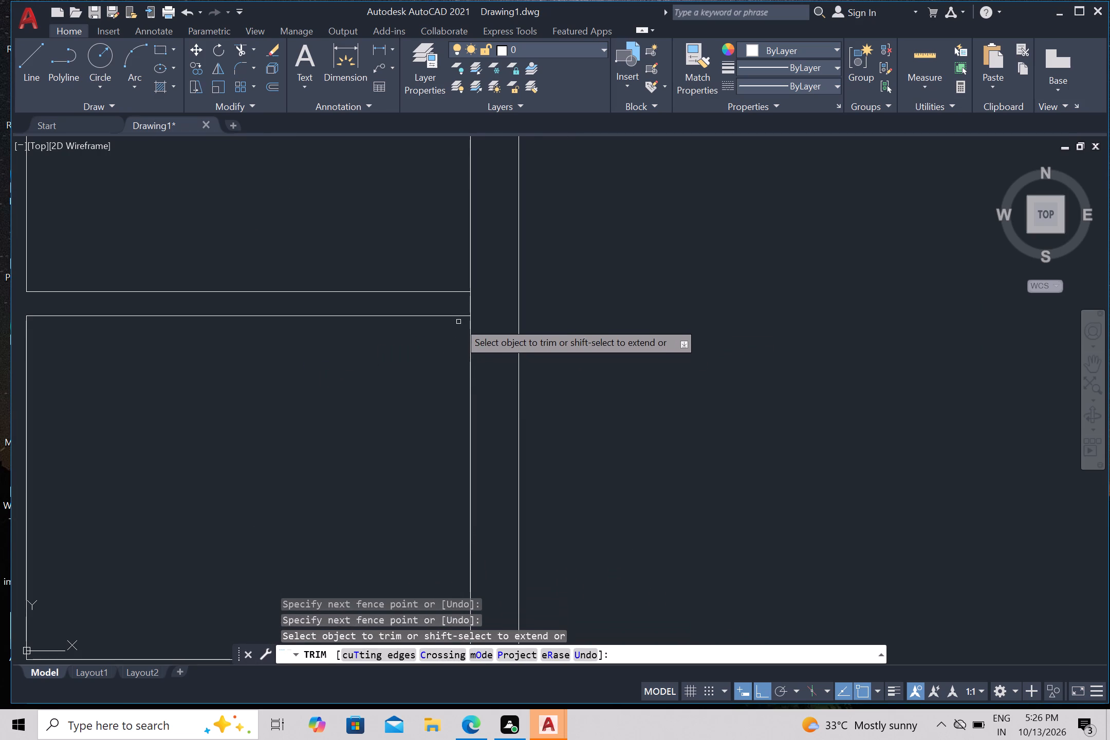
click(457, 304)
click(484, 301)
scroll(477, 308, down, 3)
scroll(453, 345, down, 1)
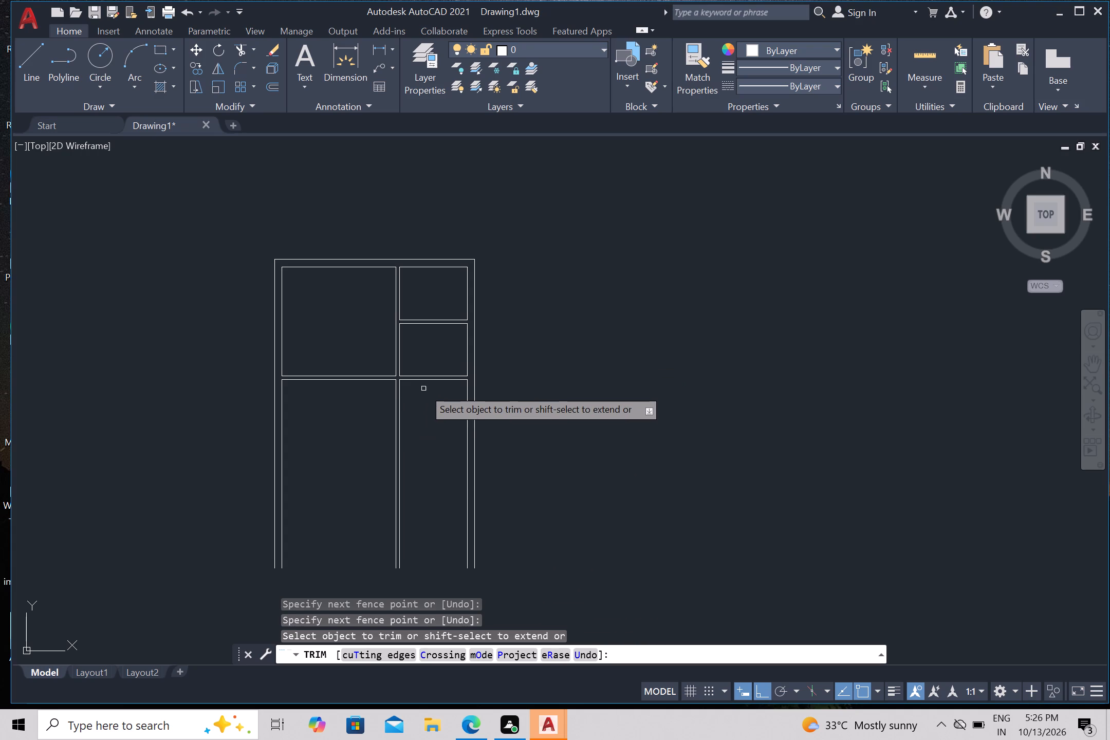
scroll(413, 400, up, 2)
key(Escape)
Draw a 4 1/2" line closing the gap in the cross partition's lower face between the two vertical partition lines.
key(l)
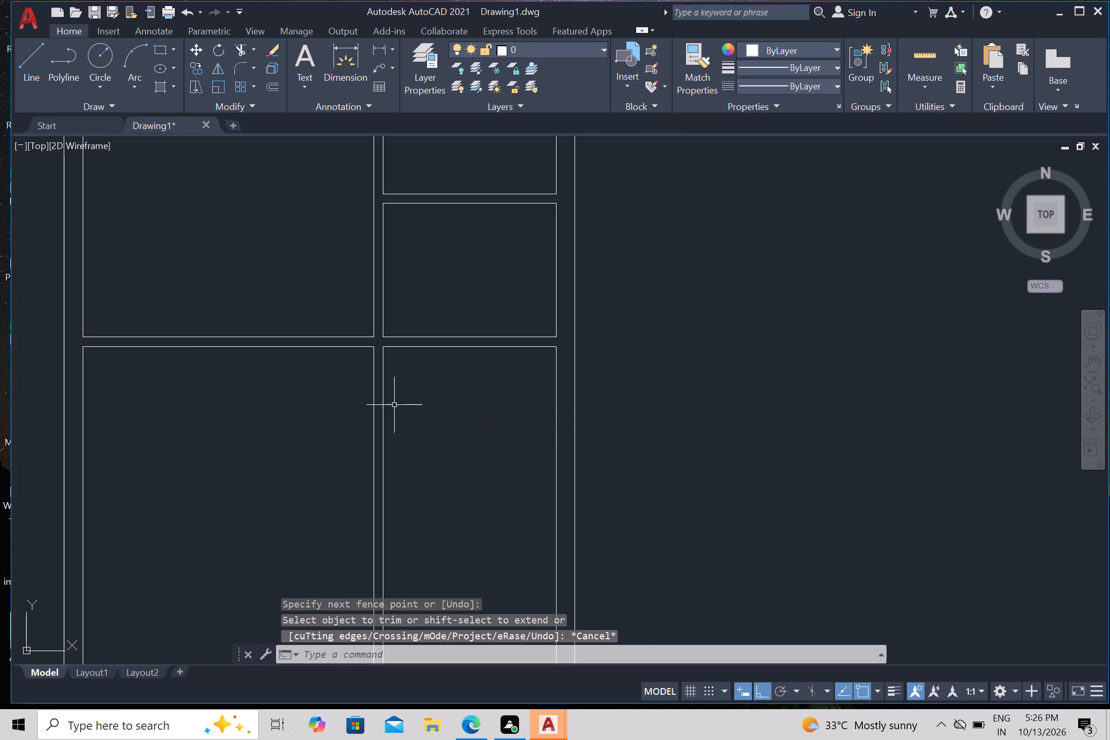
key(Return)
scroll(382, 372, up, 4)
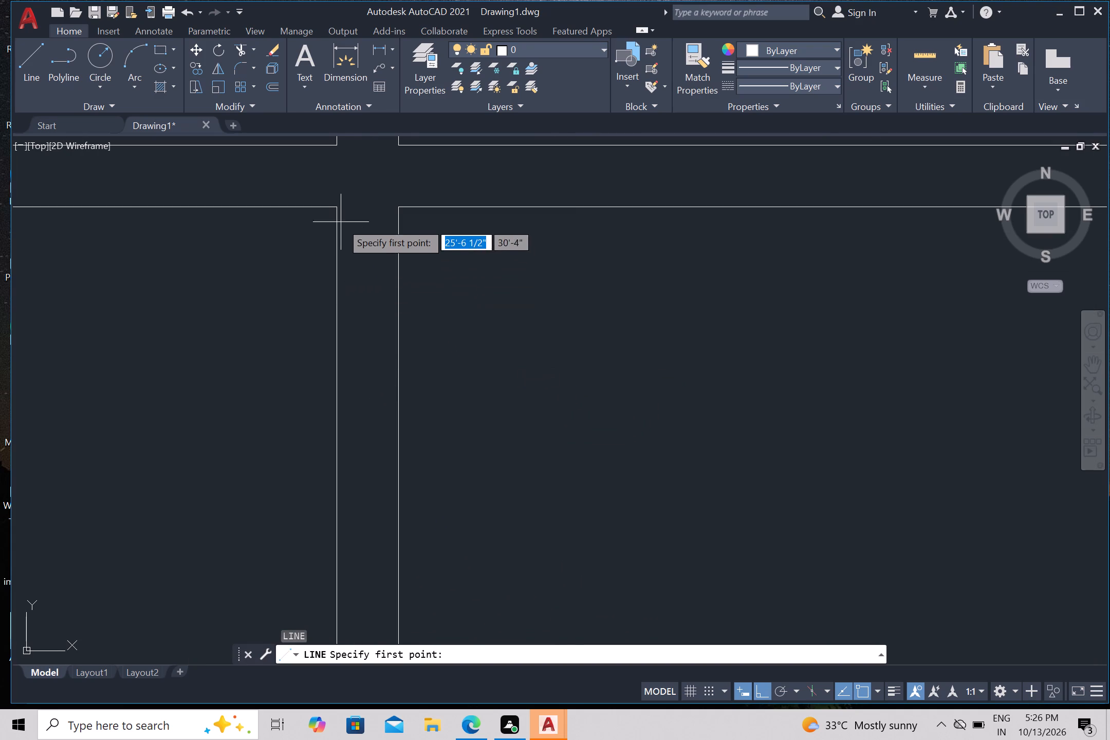
click(340, 208)
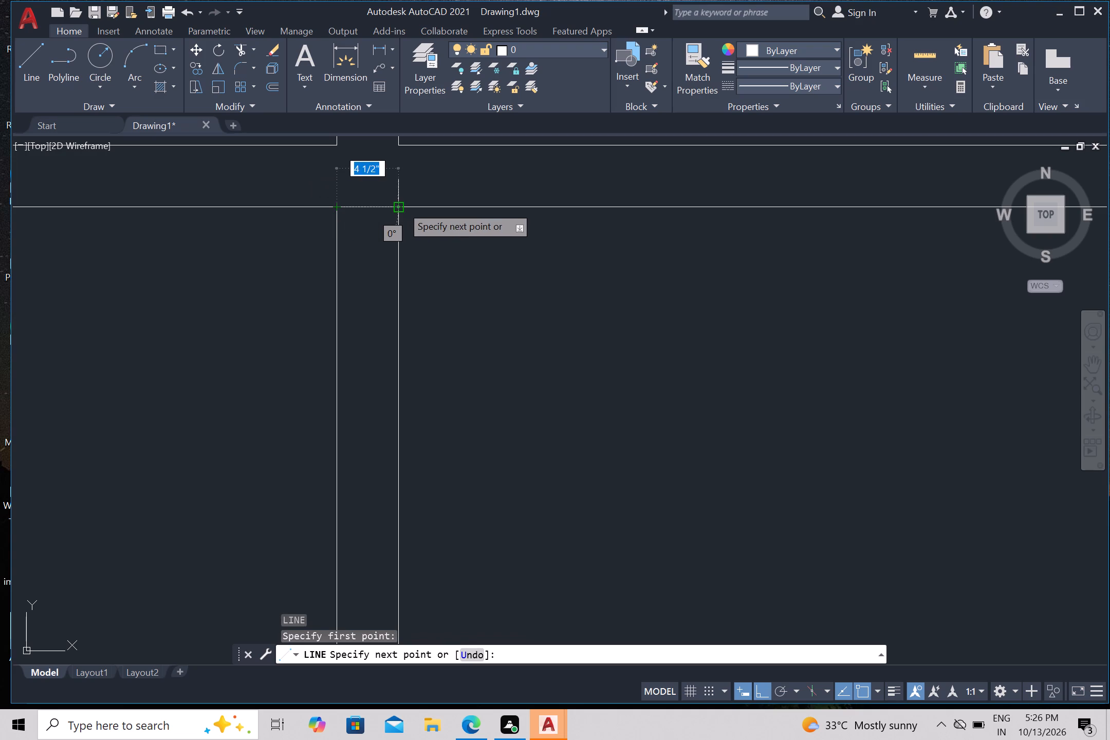
click(401, 205)
key(Escape)
scroll(402, 256, down, 3)
scroll(424, 302, down, 1)
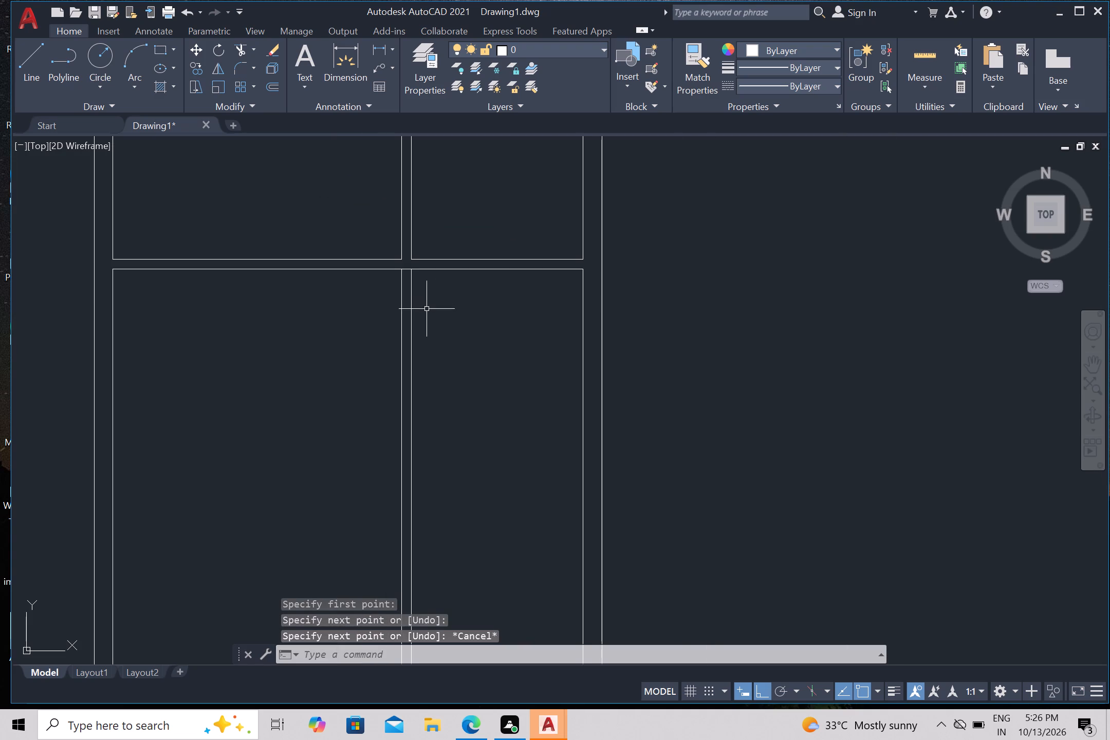
scroll(465, 402, down, 2)
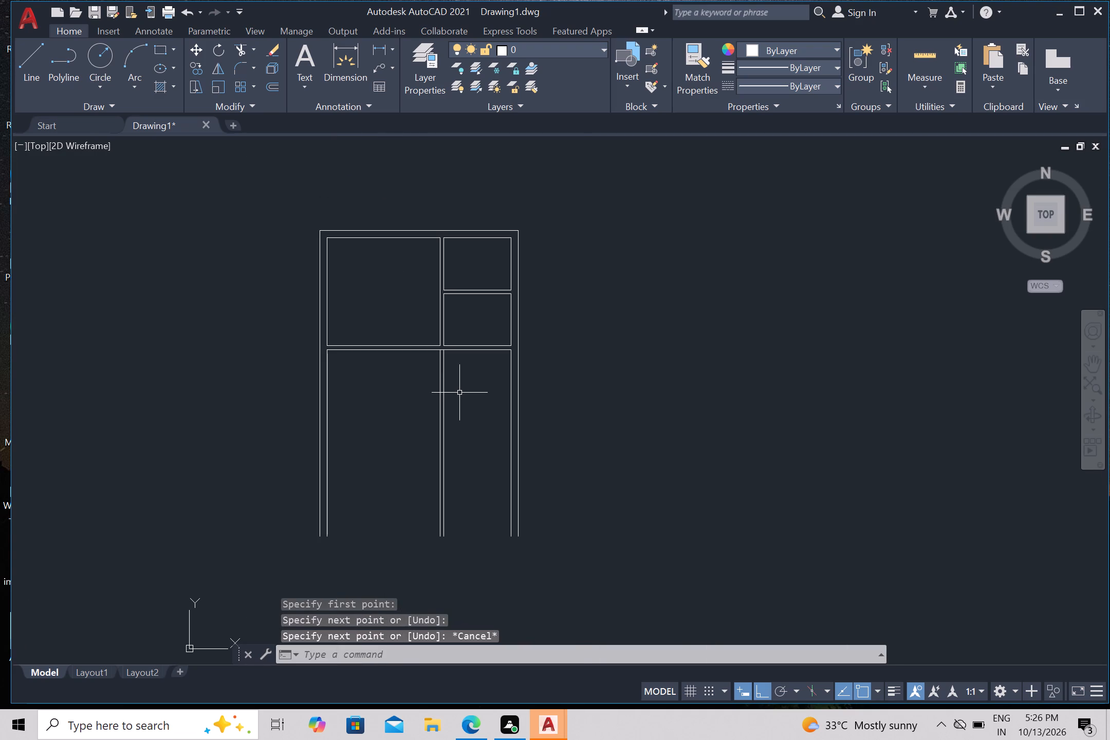
key(Escape)
Trim away both vertical partition lines below the cross partition, and end the trimming.
text(tr)
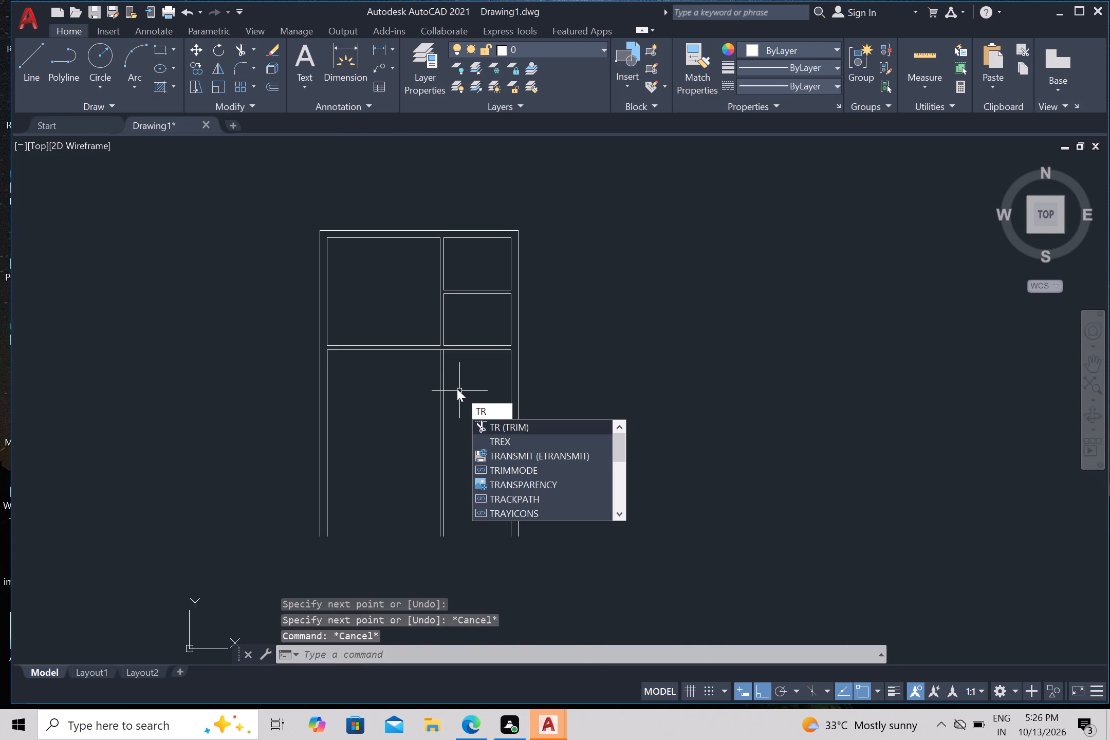
key(Return)
click(457, 388)
click(423, 391)
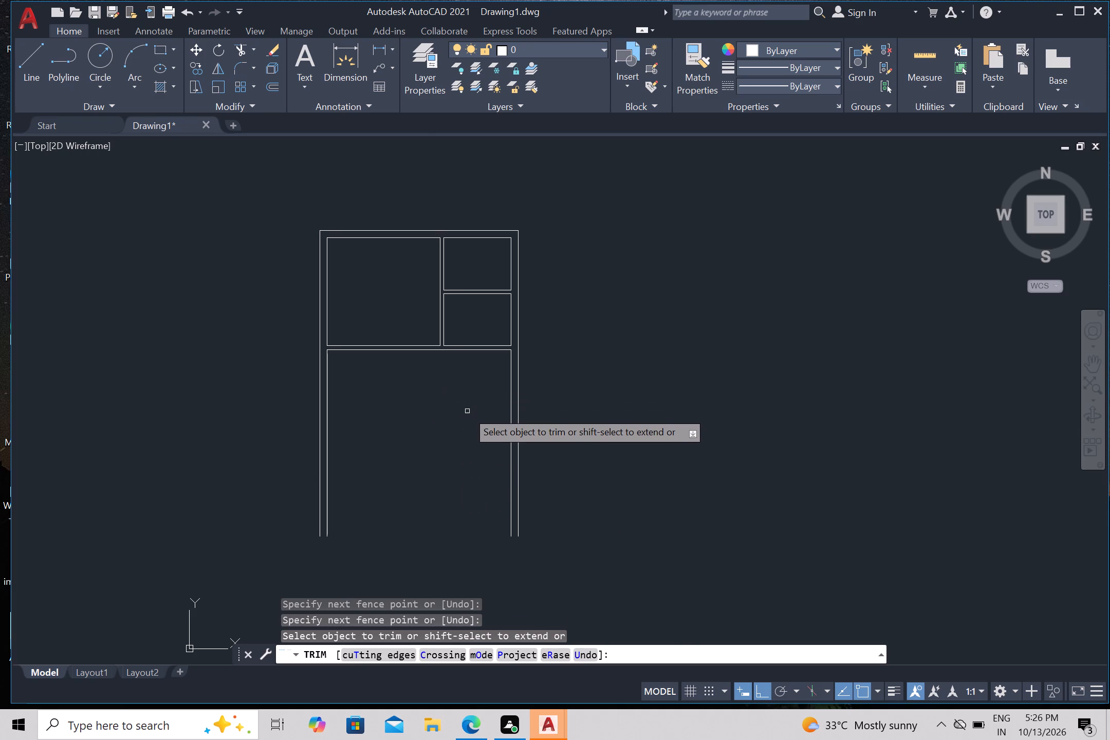
scroll(460, 411, up, 1)
key(Escape)
Offset the right outer wall's inner face below the cross partition 12' to the left.
key(o)
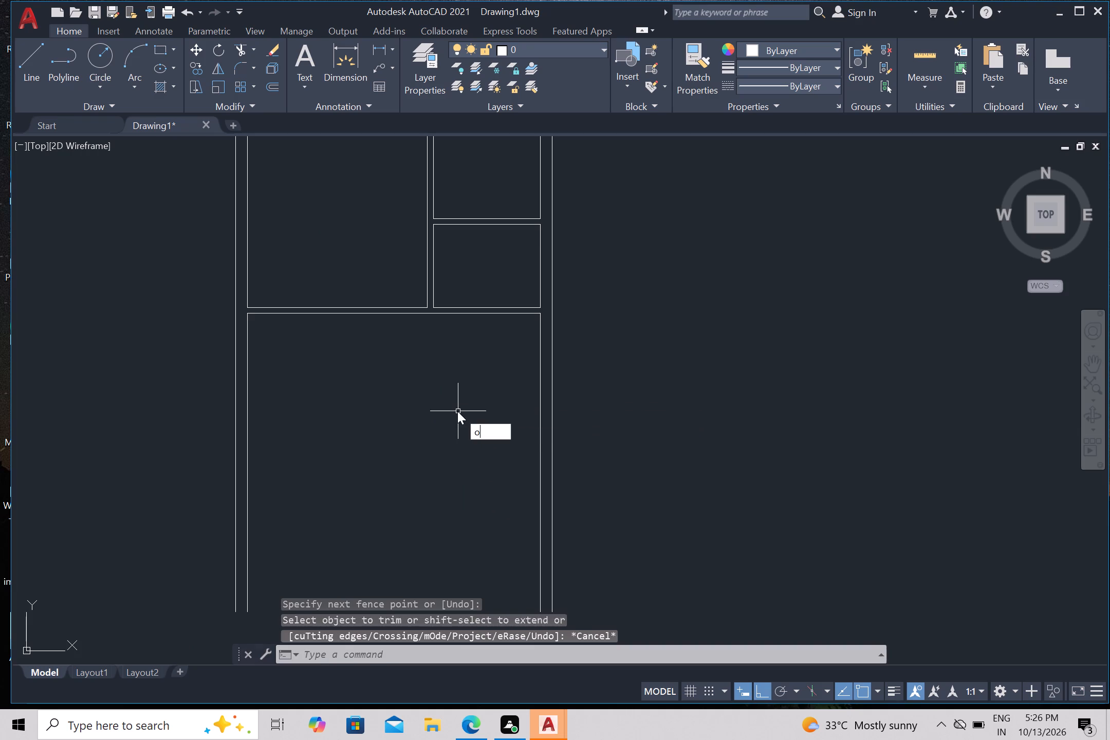
key(Return)
text(12')
key(Return)
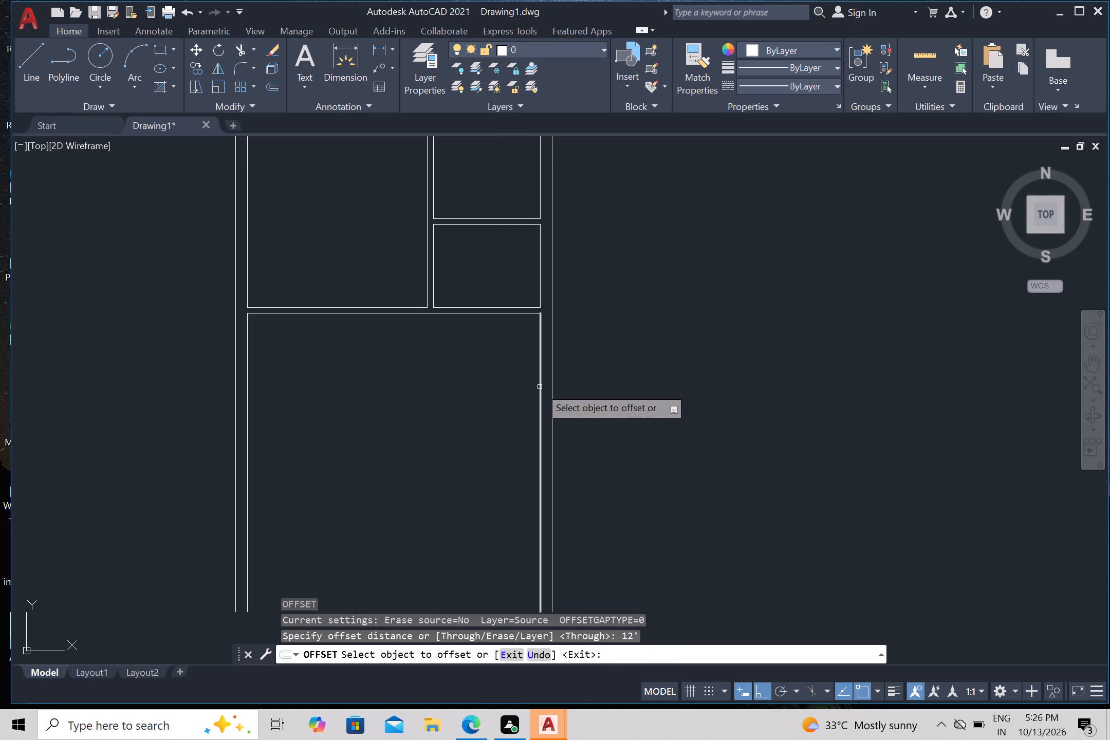
click(540, 387)
drag(456, 451, 442, 456)
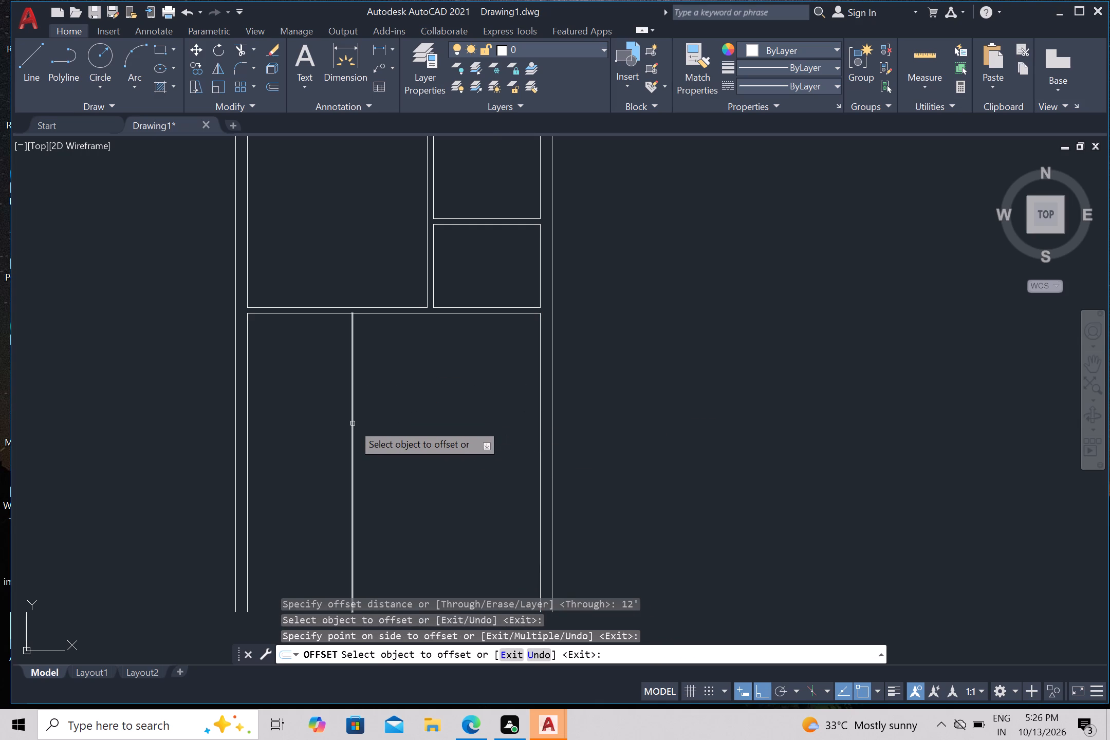
Offset the new vertical line in the lower area 4.5" to the left to form a partition, and end the offset.
click(353, 423)
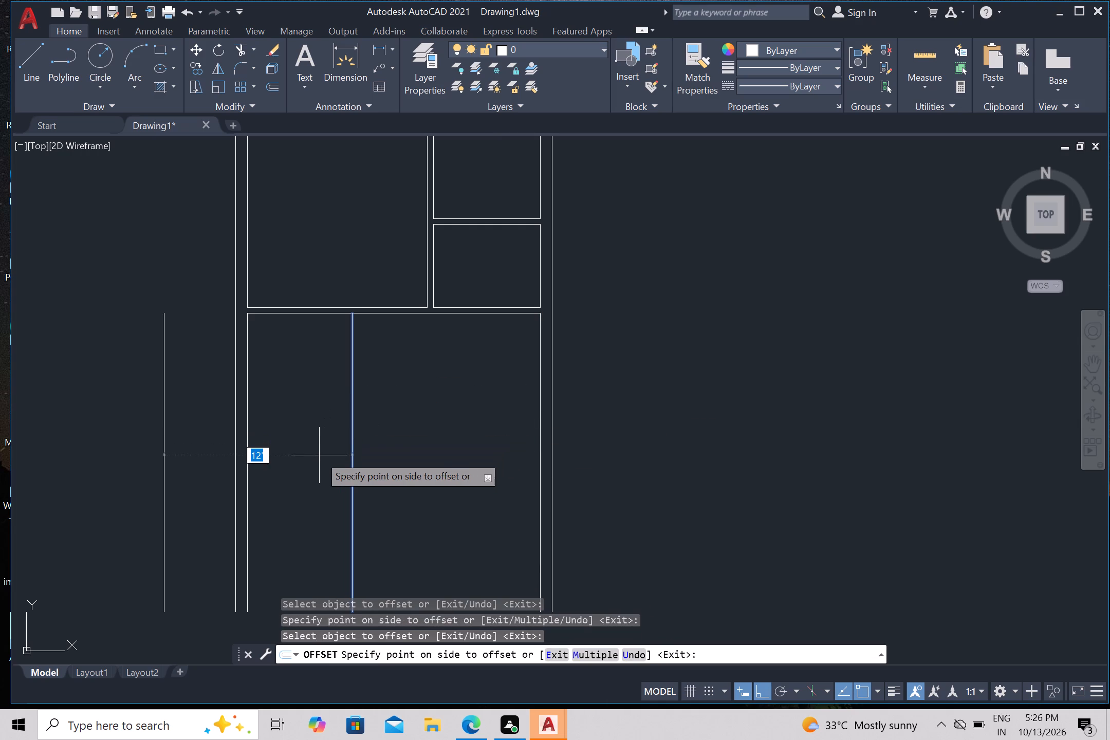
text(4.5)
key(shift+quotedbl)
key(Return)
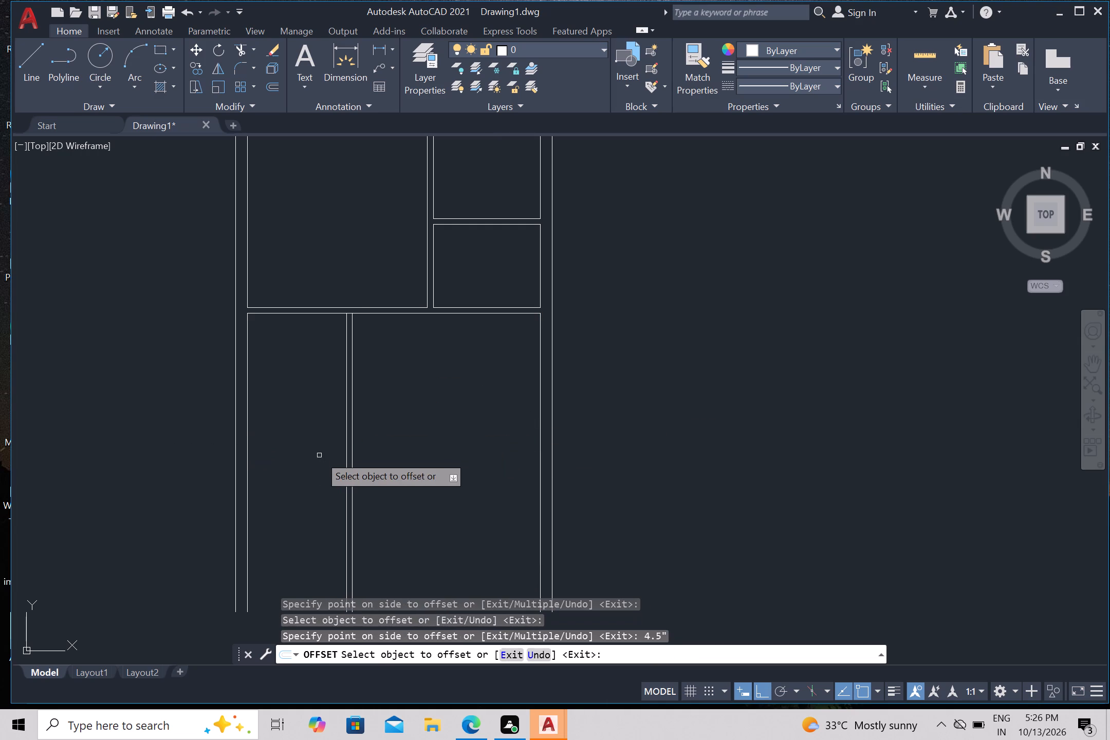
scroll(424, 484, down, 1)
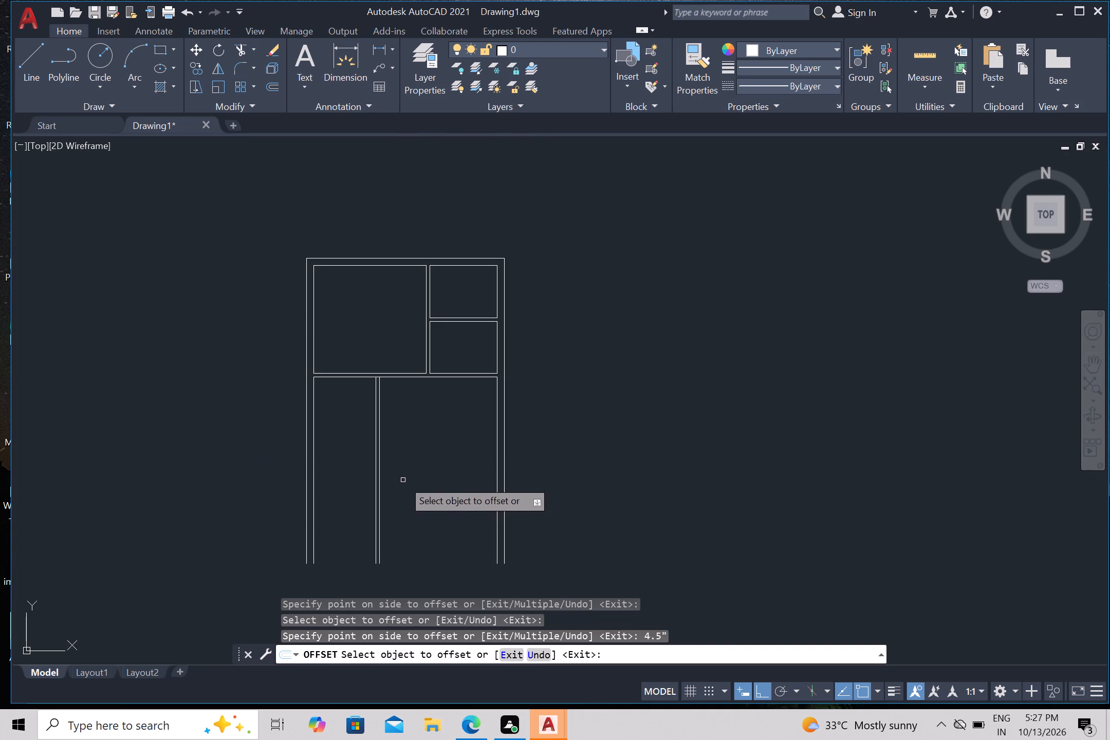
scroll(401, 395, up, 2)
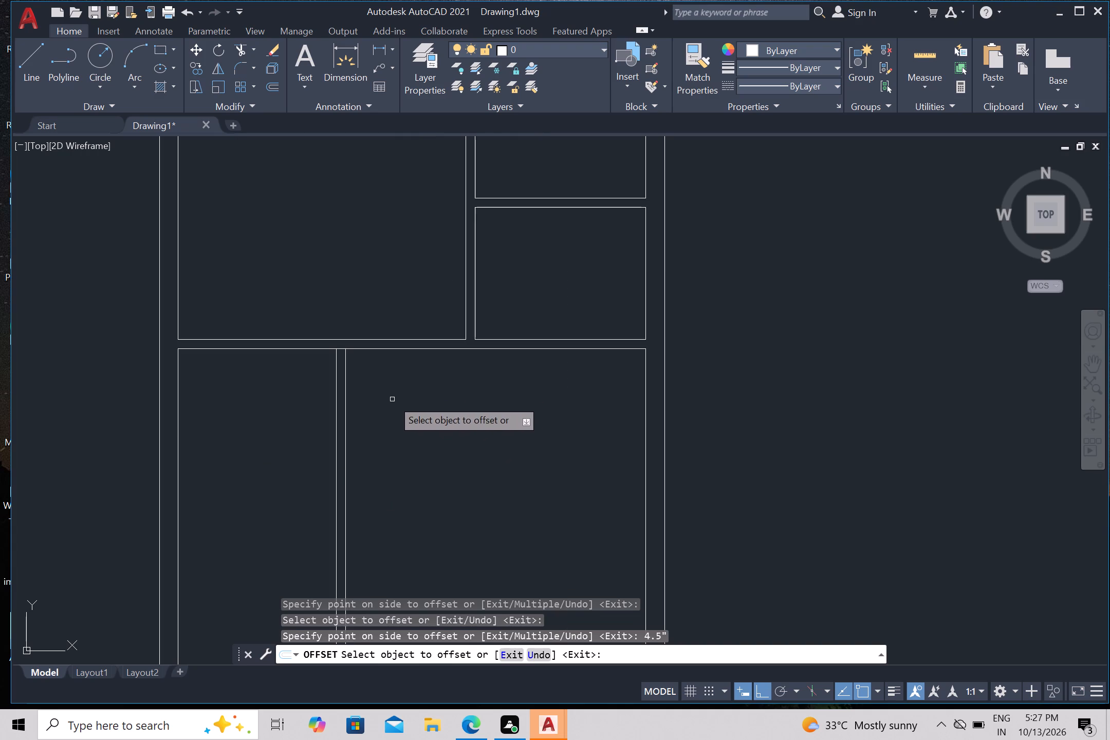
key(Escape)
Trim the cross partition's lower face between the new vertical partition's two lines, and end the trimming.
key(t)
key(r)
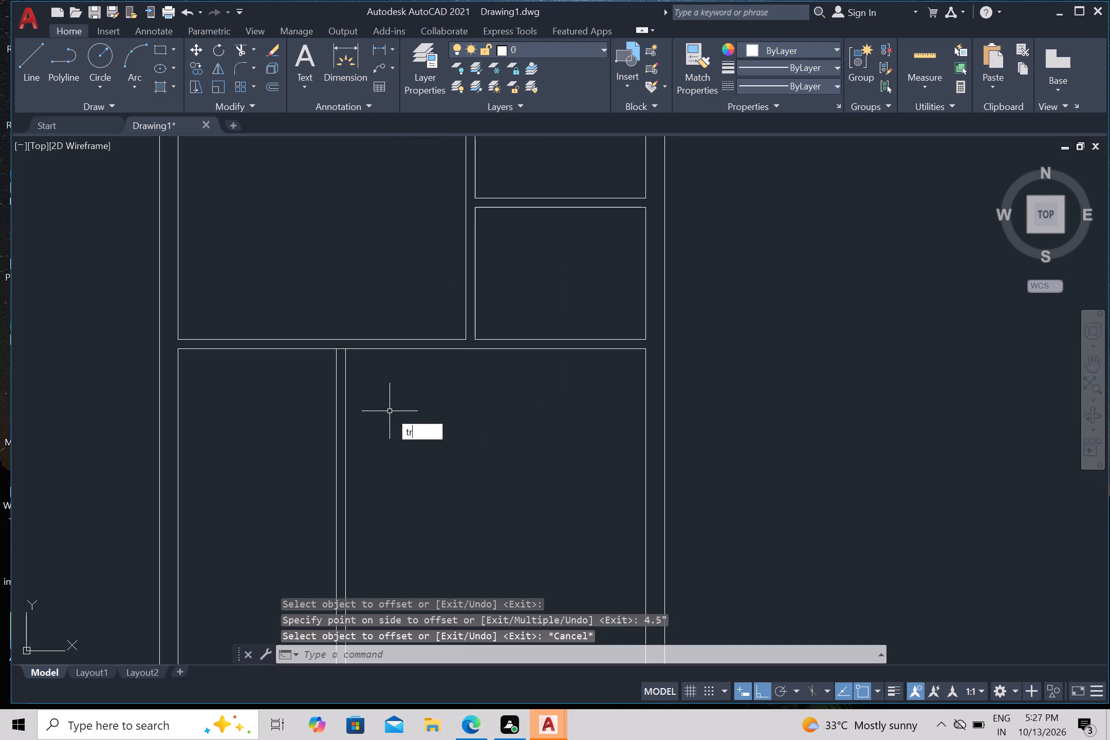
key(Return)
scroll(329, 358, up, 1)
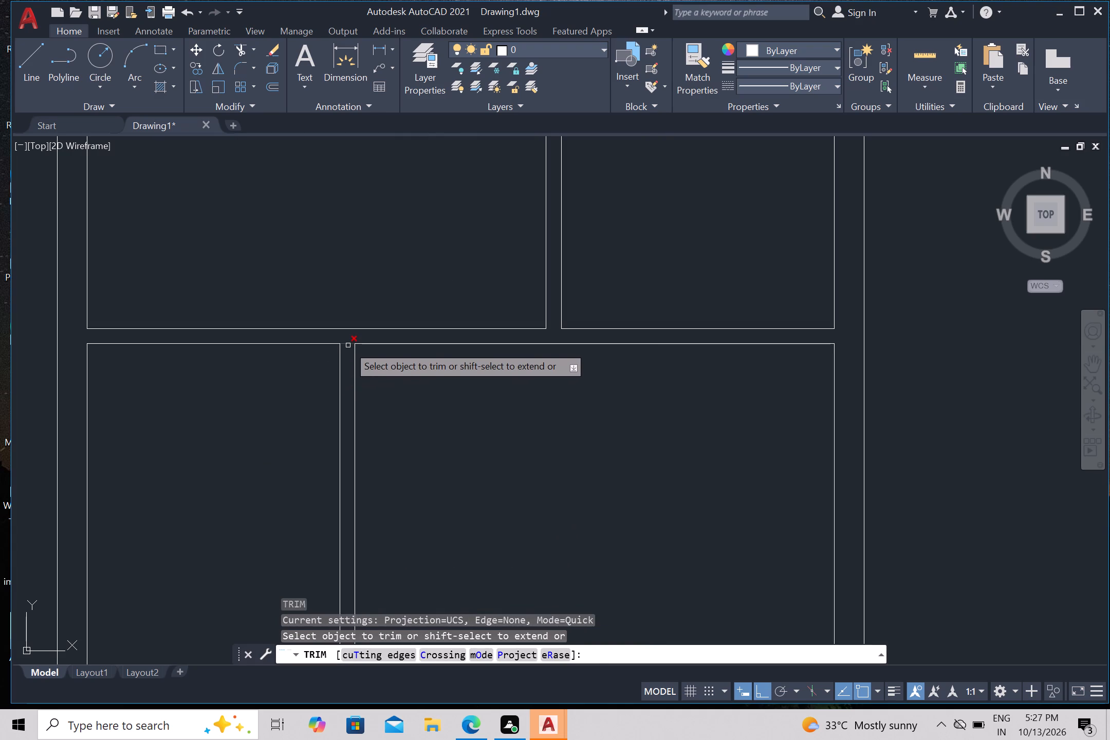
click(348, 346)
scroll(452, 457, up, 1)
scroll(452, 457, down, 5)
middle_drag(447, 491, 445, 490)
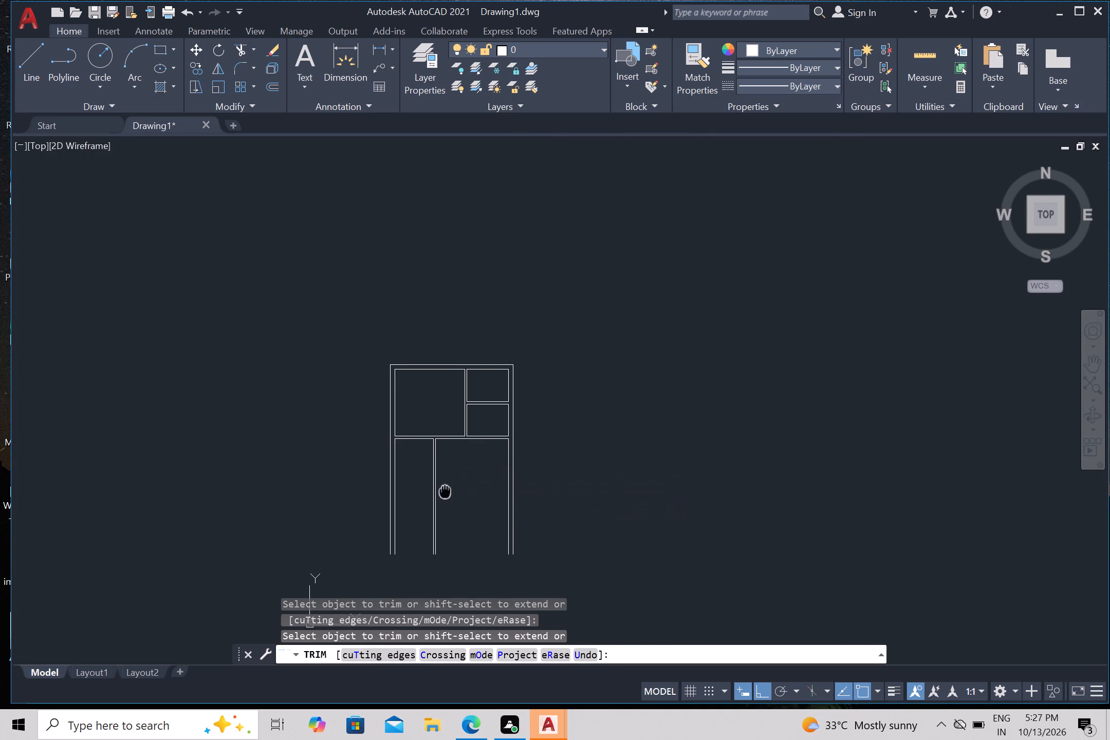
middle_drag(445, 490, 206, 387)
scroll(268, 370, up, 1)
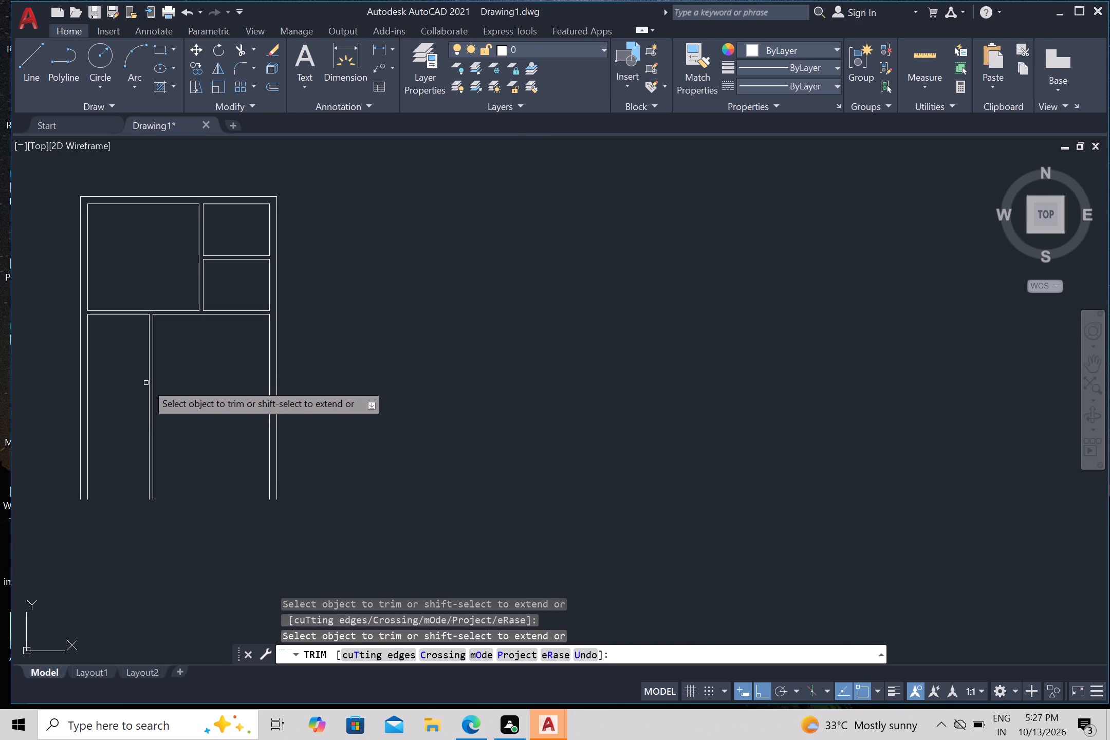
scroll(203, 351, up, 1)
key(Escape)
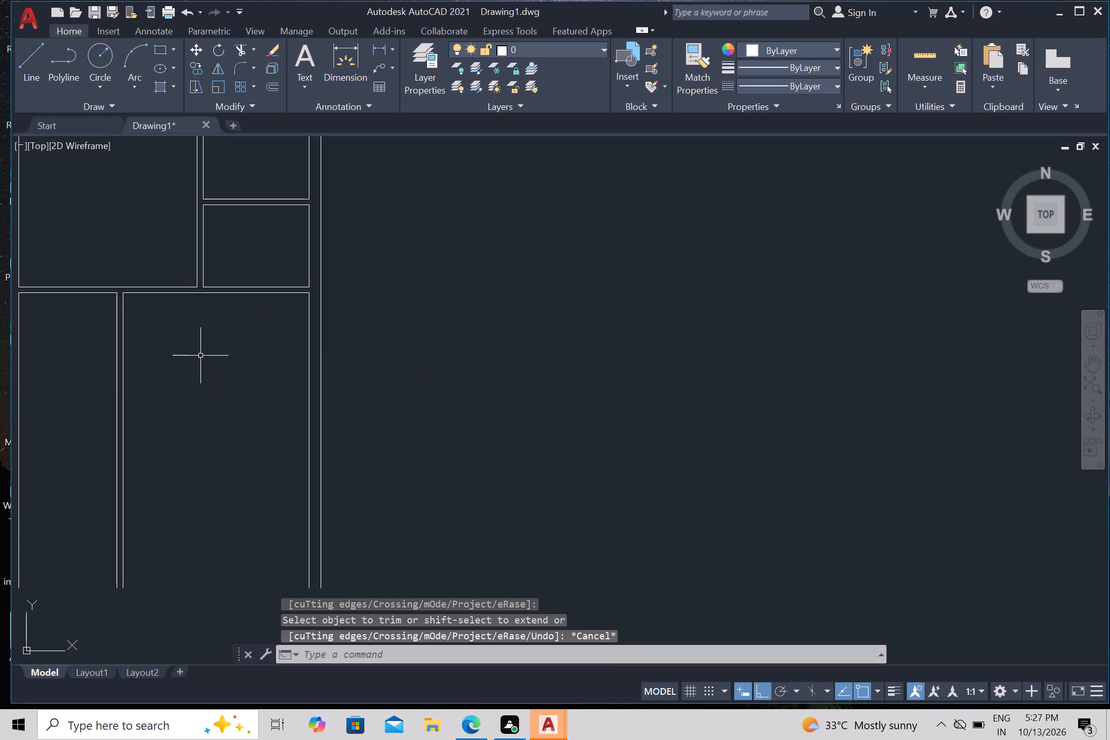
Offset all three segments of the lower-right room's top wall line 11'6" downward, and end the offset.
key(o)
key(Return)
text(11)
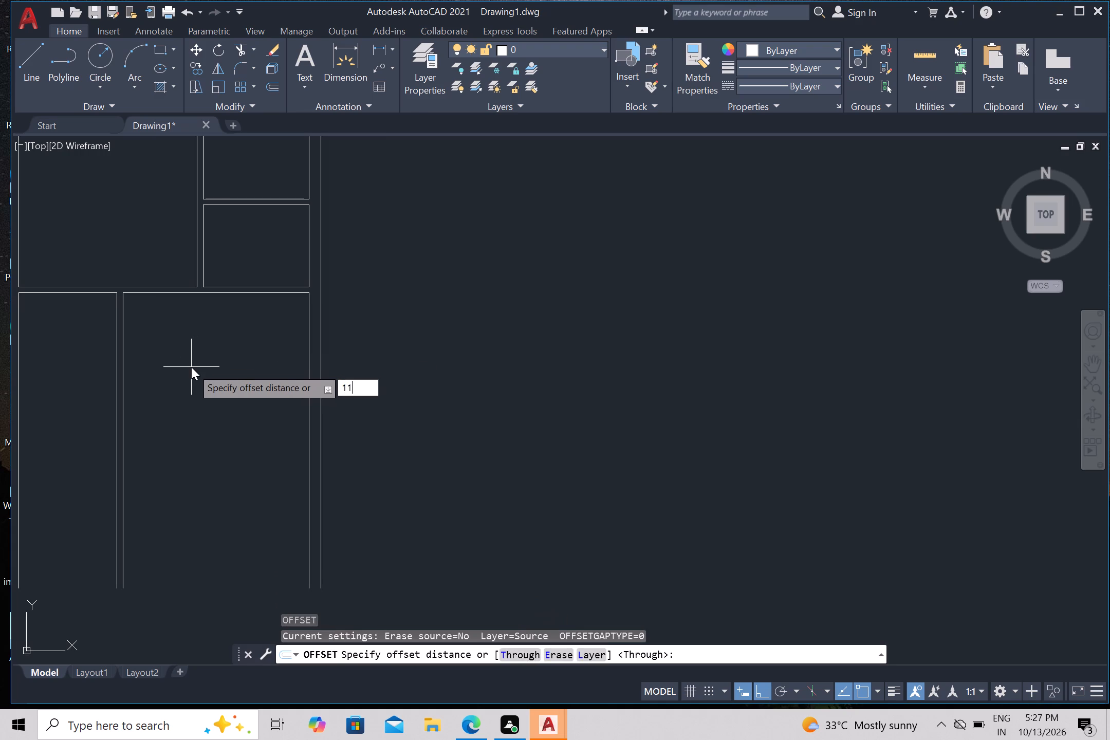
key(apostrophe)
key(6)
key(shift+quotedbl)
key(Return)
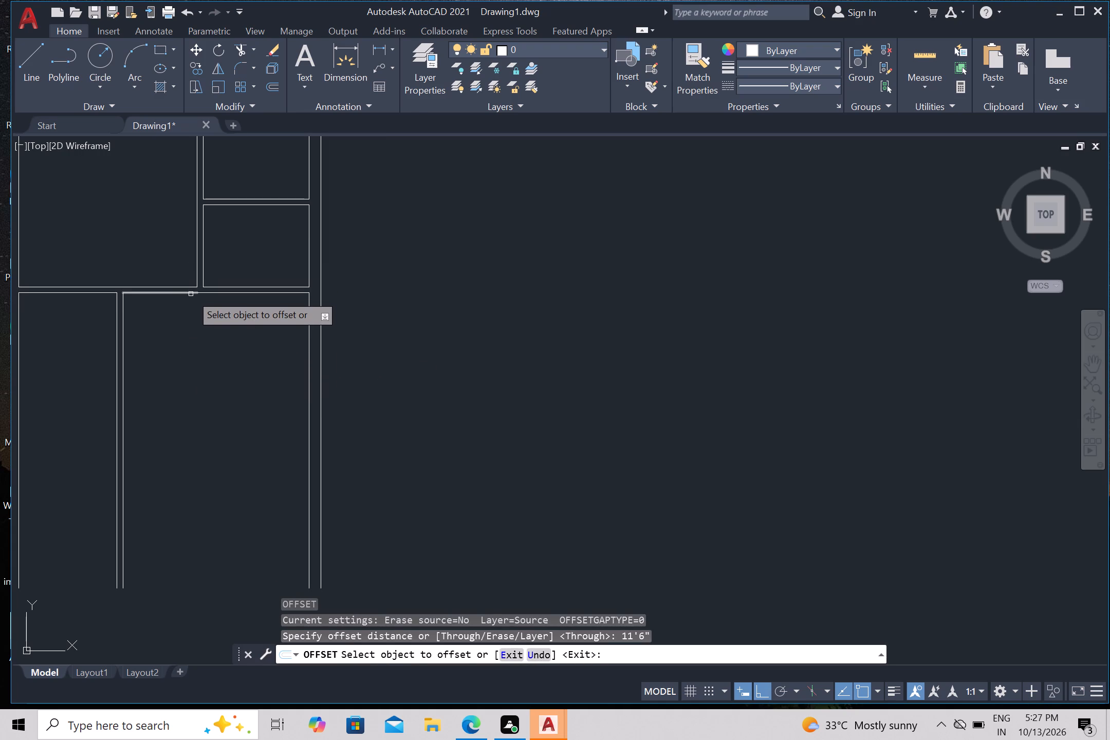
click(192, 293)
drag(199, 353, 208, 378)
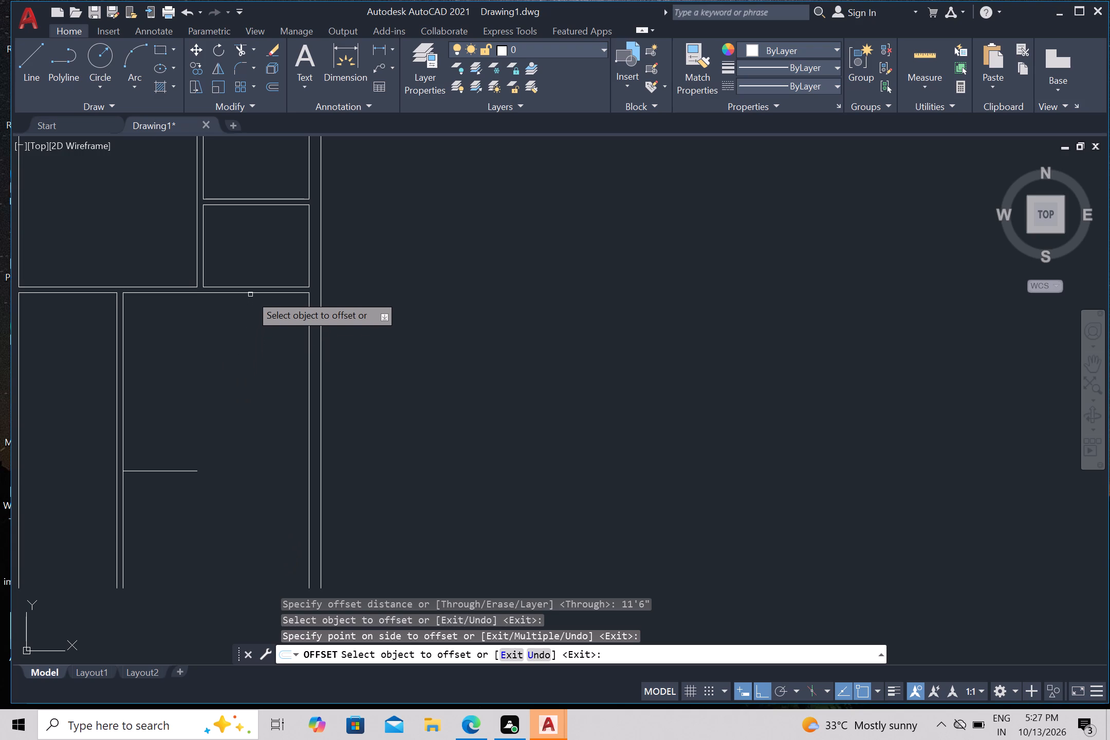
click(251, 292)
drag(252, 374, 258, 463)
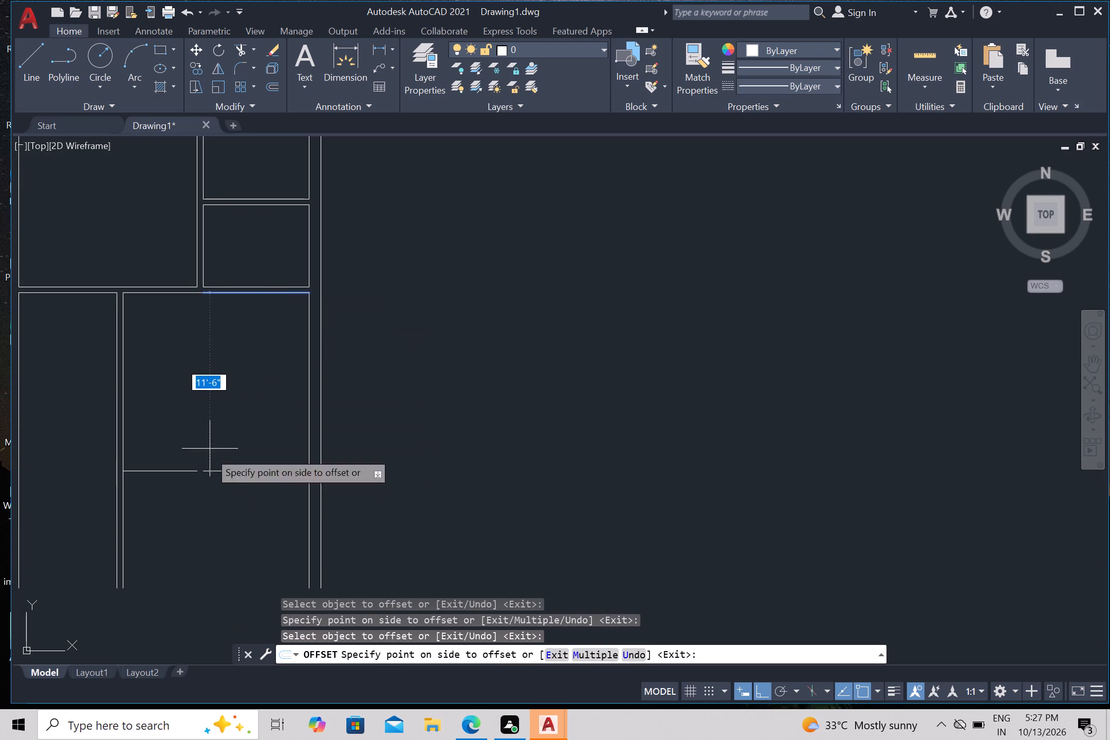
drag(219, 367, 220, 372)
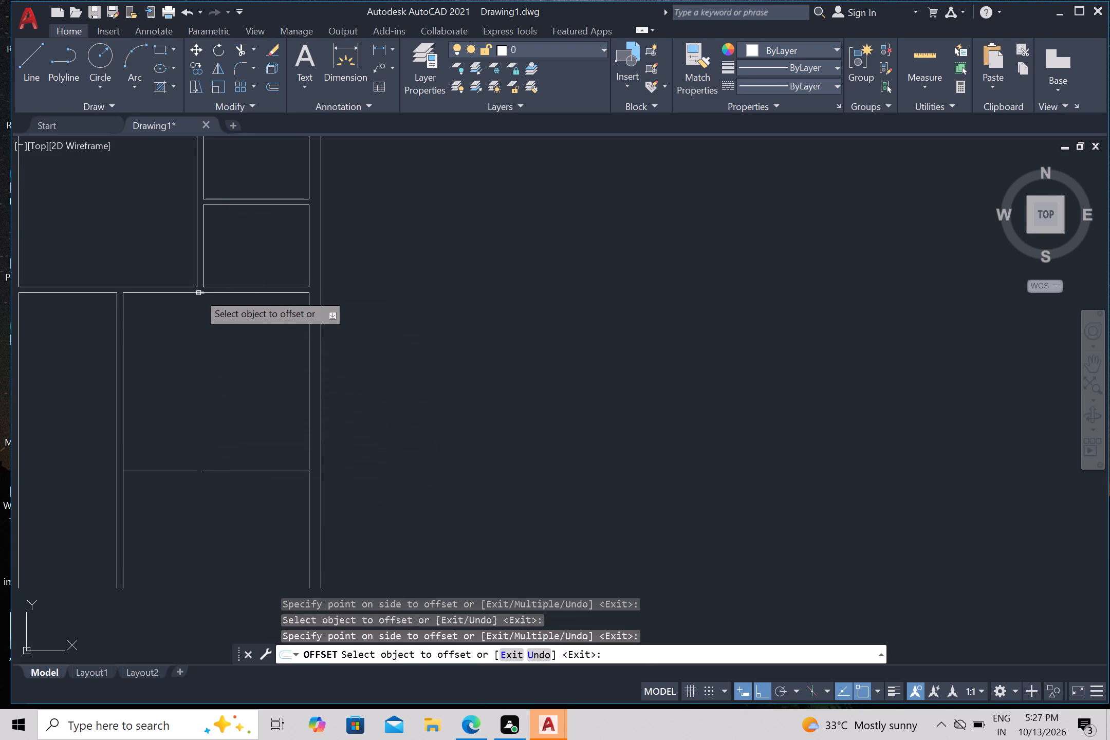
click(198, 291)
drag(196, 496, 194, 656)
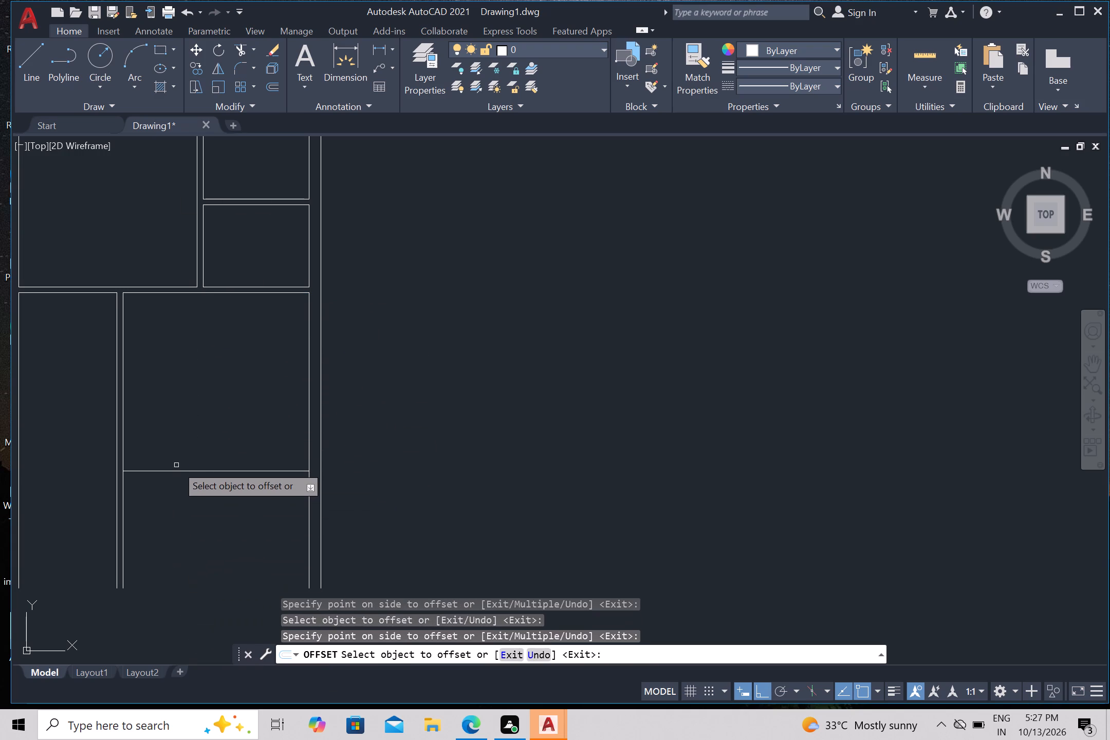
key(Escape)
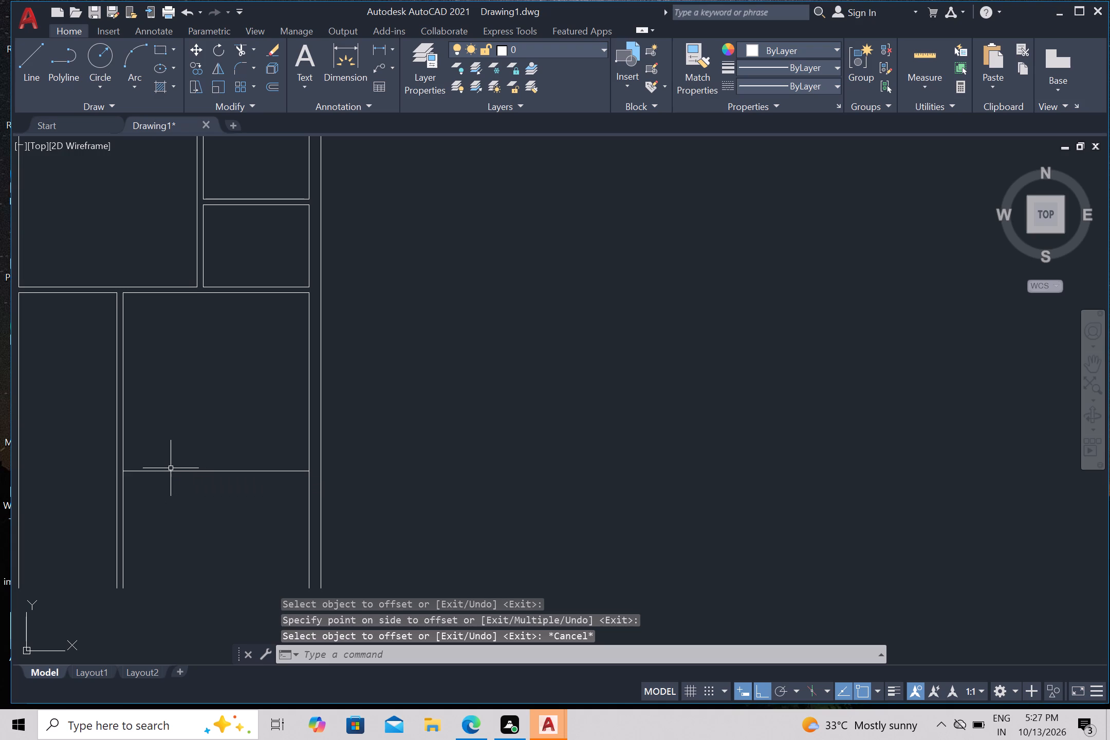
Join the three collinear segments of the new horizontal line below the right room into one line.
click(166, 472)
scroll(212, 471, up, 2)
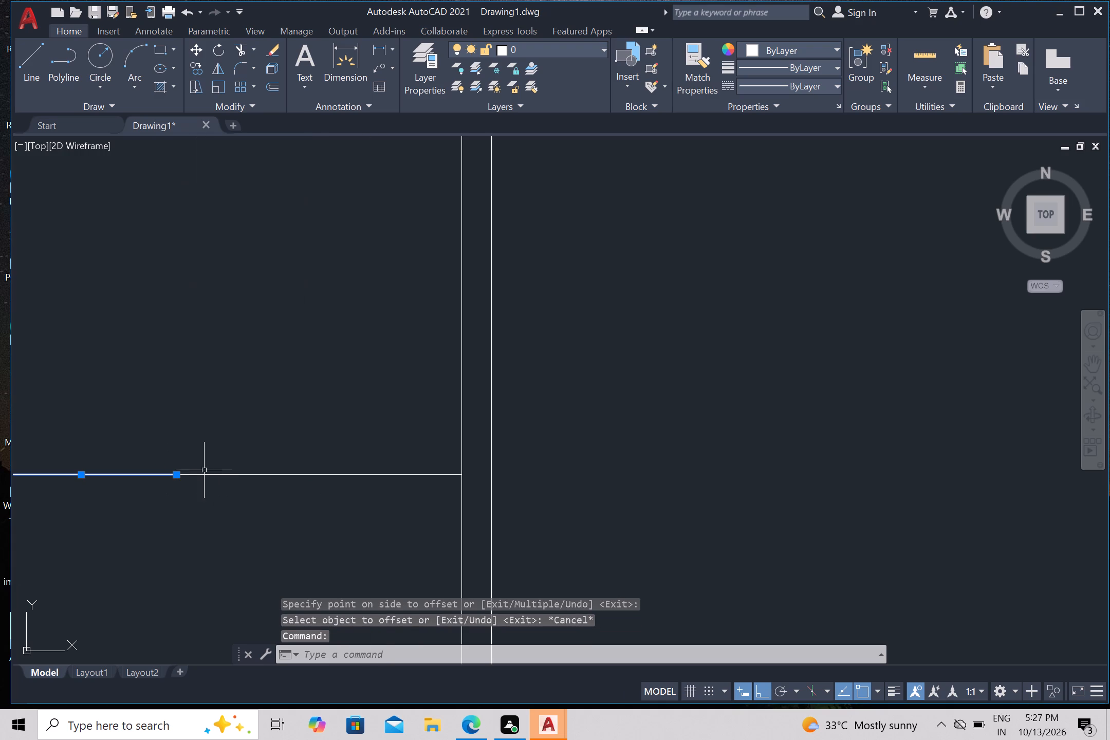
click(188, 474)
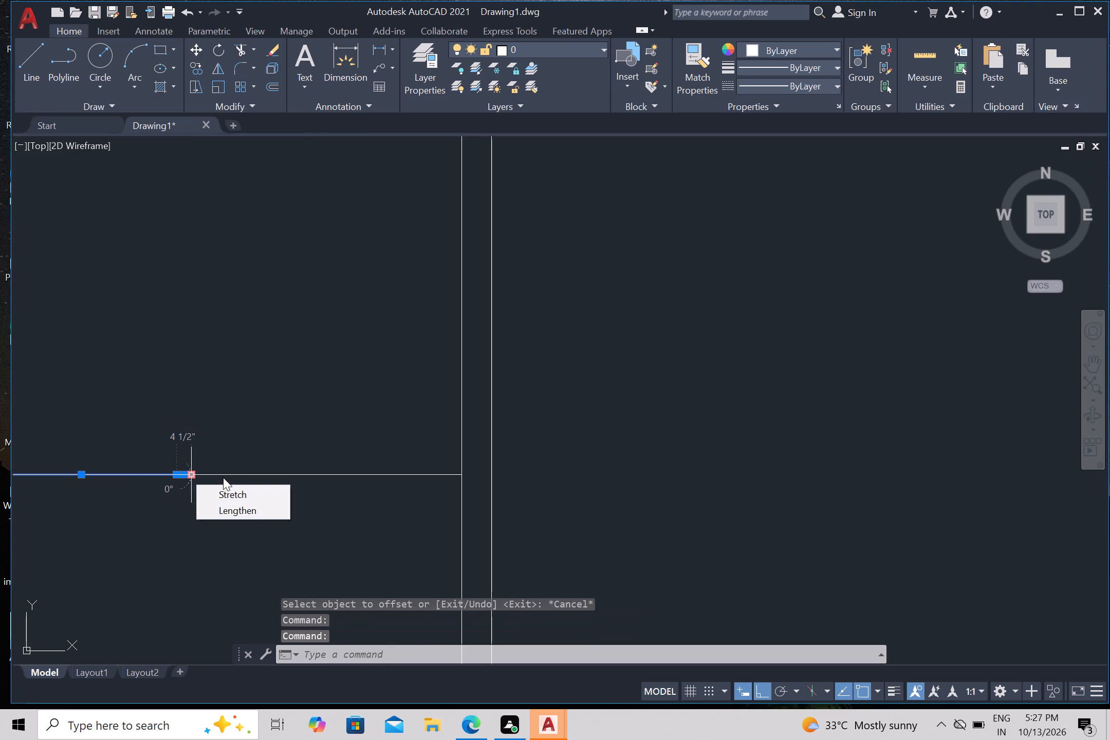
click(230, 471)
click(234, 487)
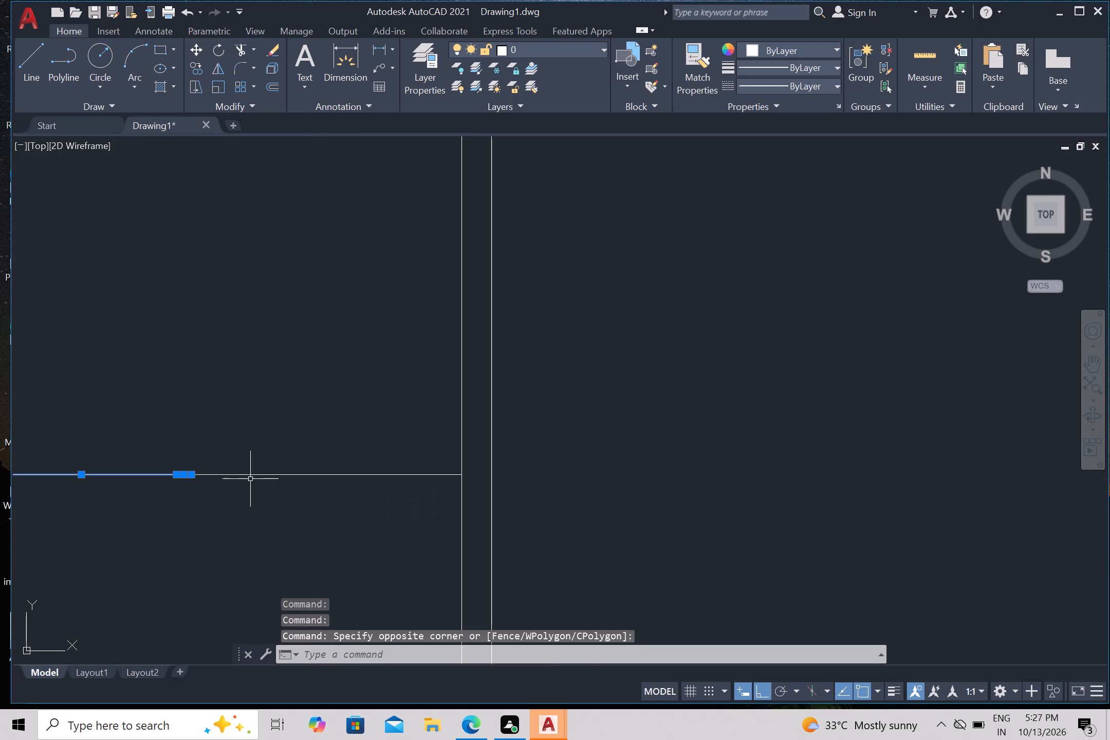
click(260, 475)
key(j)
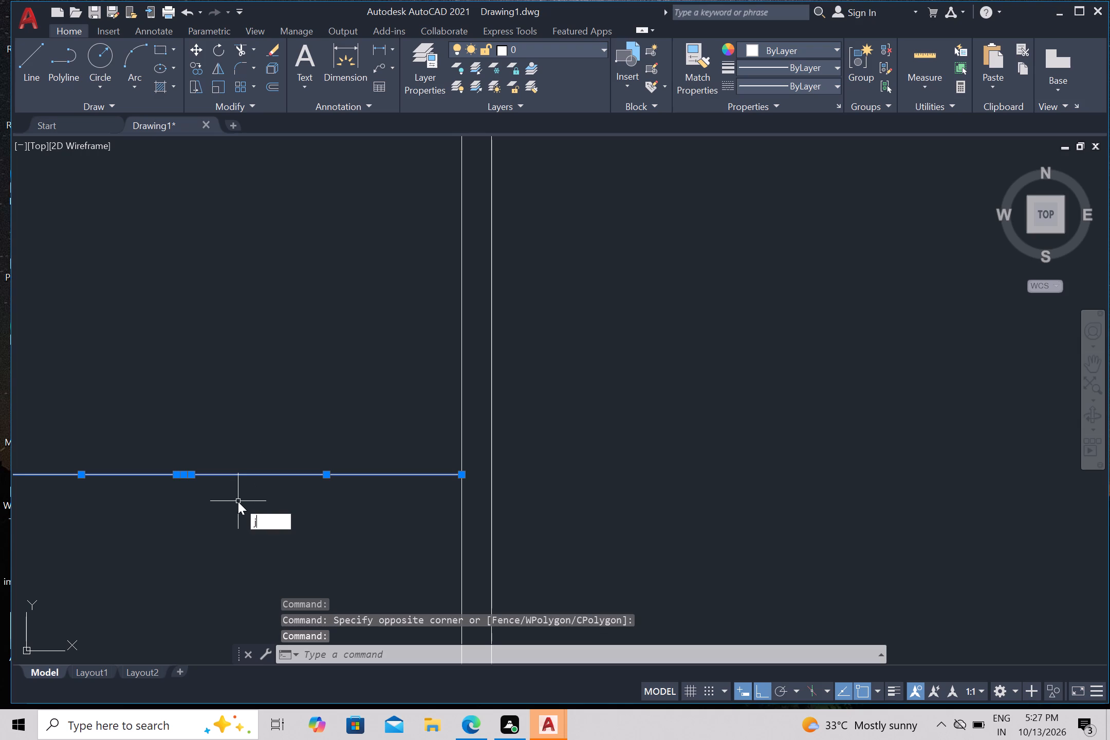
key(Return)
Offset the joined horizontal line 4.5" downward to form a partition, and end the offset.
scroll(244, 512, down, 3)
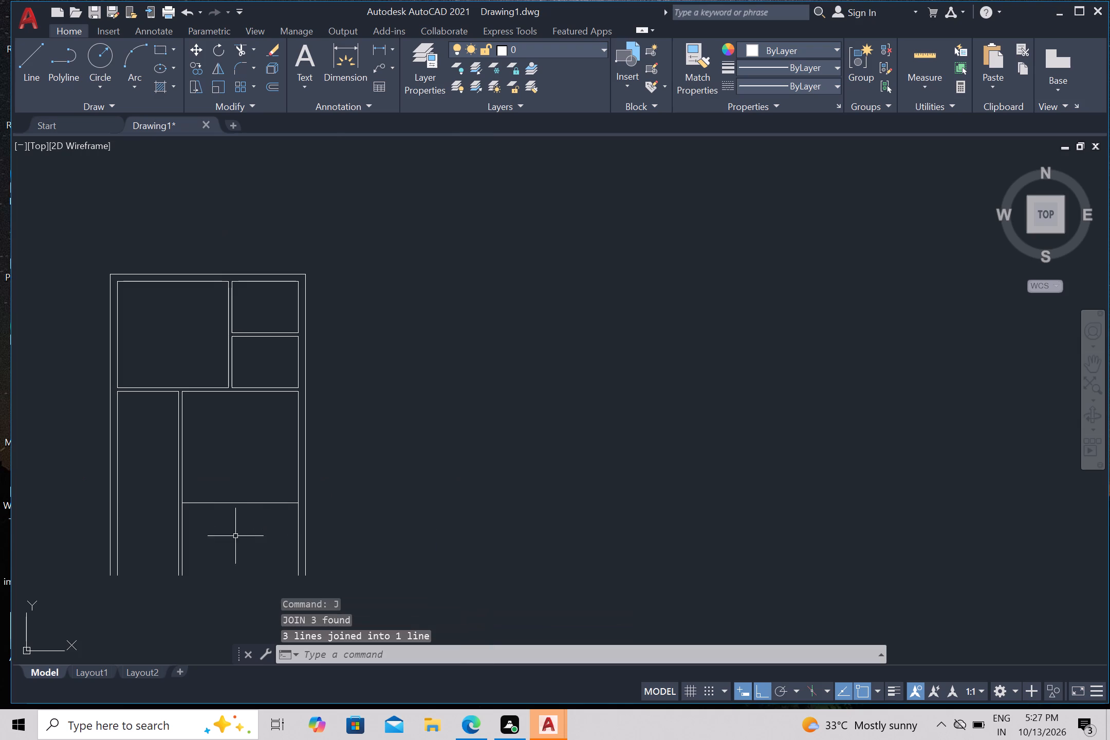
middle_drag(231, 541, 213, 512)
scroll(231, 536, down, 1)
scroll(214, 508, up, 2)
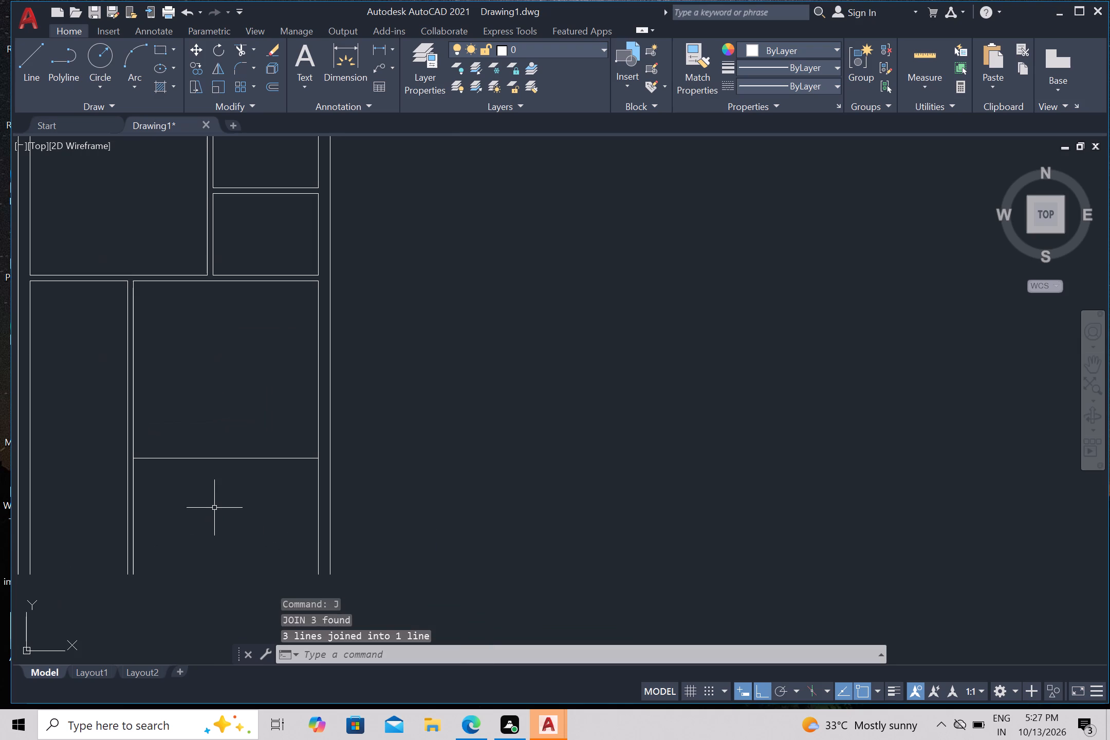
key(o)
key(Return)
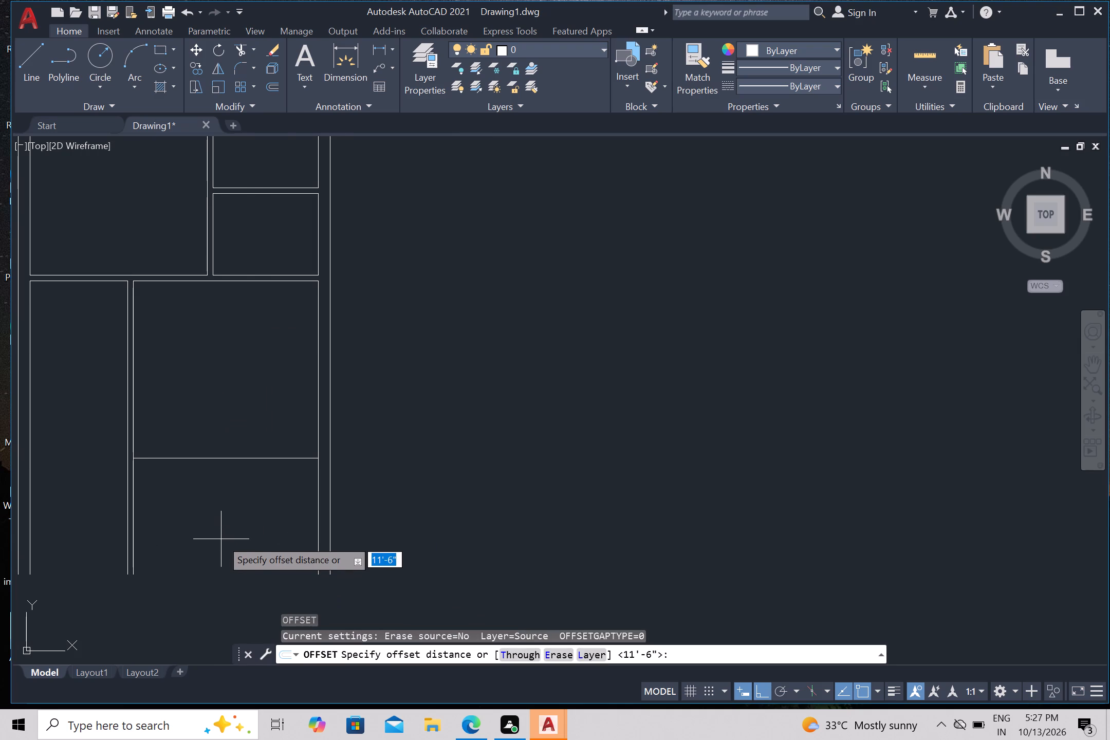
key(4)
key(period)
key(5)
key(shift+quotedbl)
key(Return)
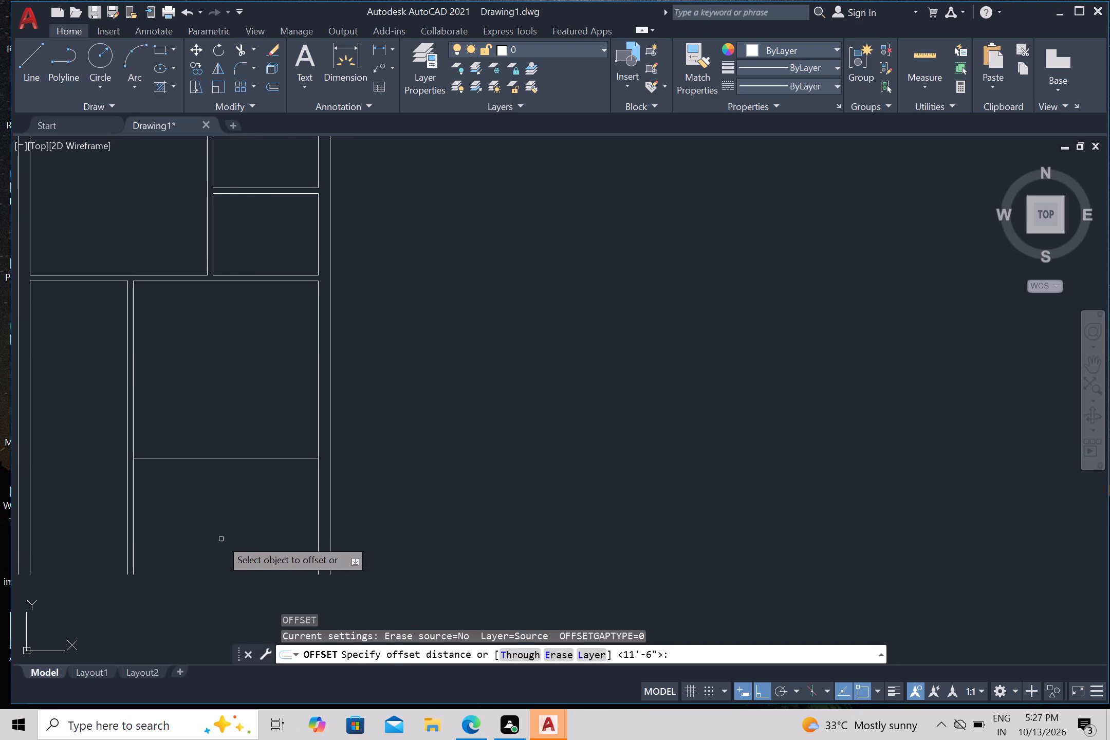
click(241, 460)
drag(236, 554, 238, 585)
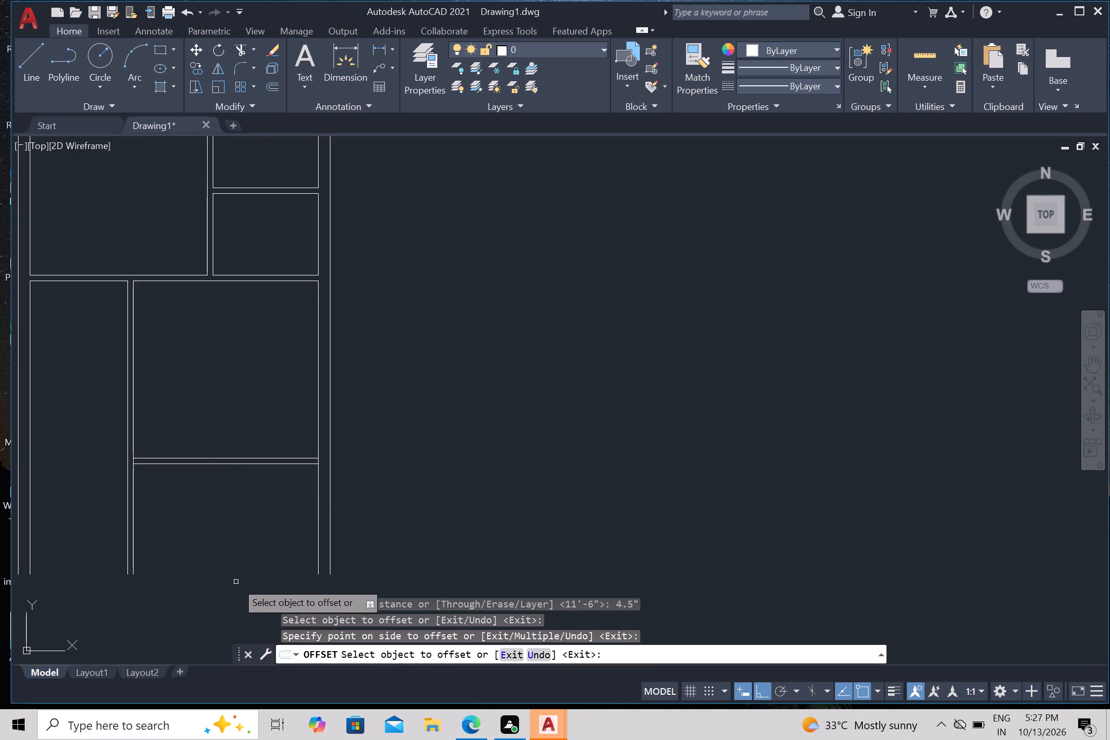
scroll(222, 558, down, 1)
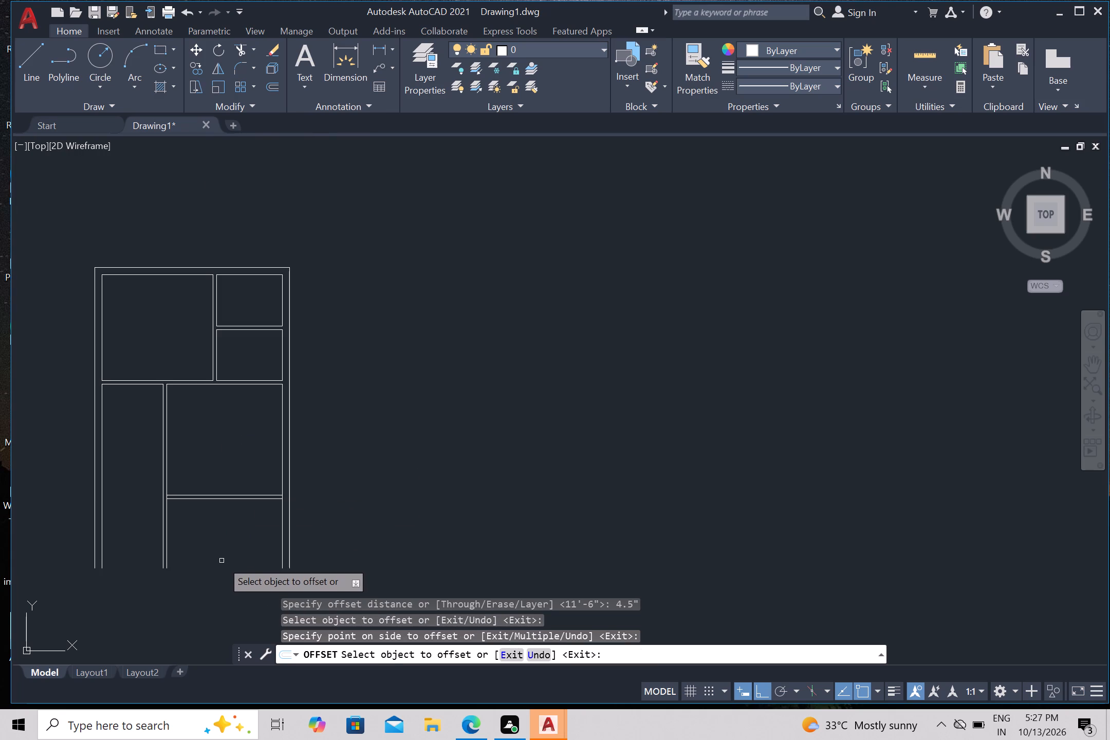
middle_drag(221, 559, 386, 392)
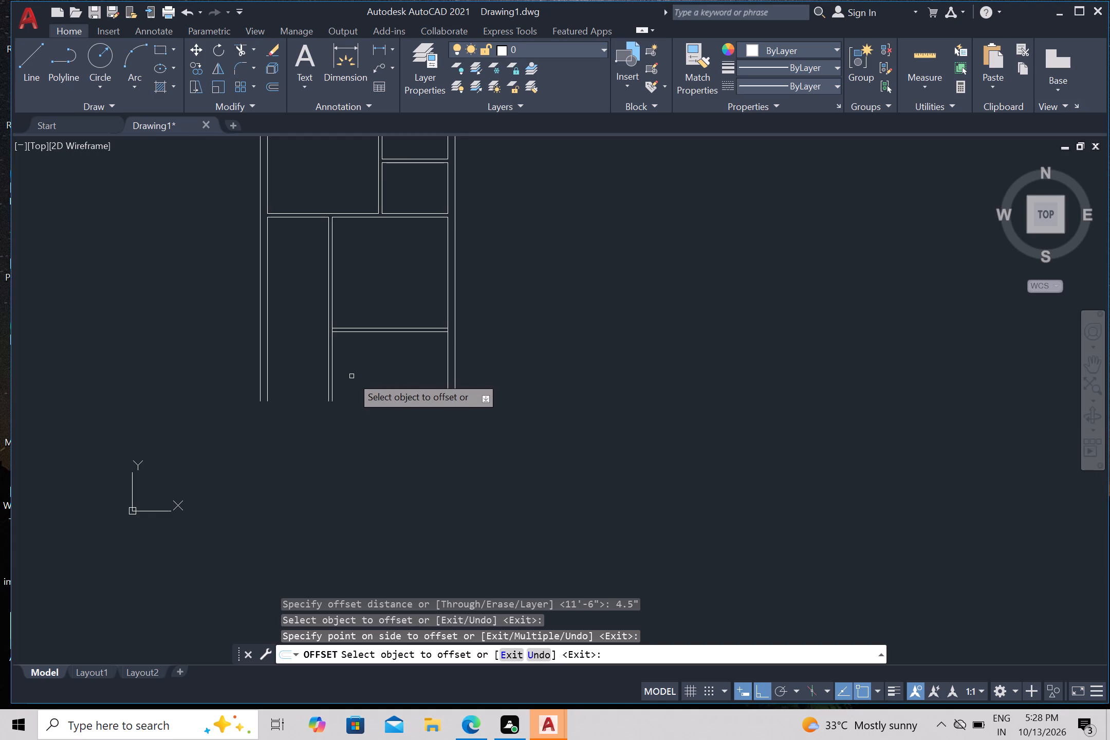
scroll(356, 351, up, 1)
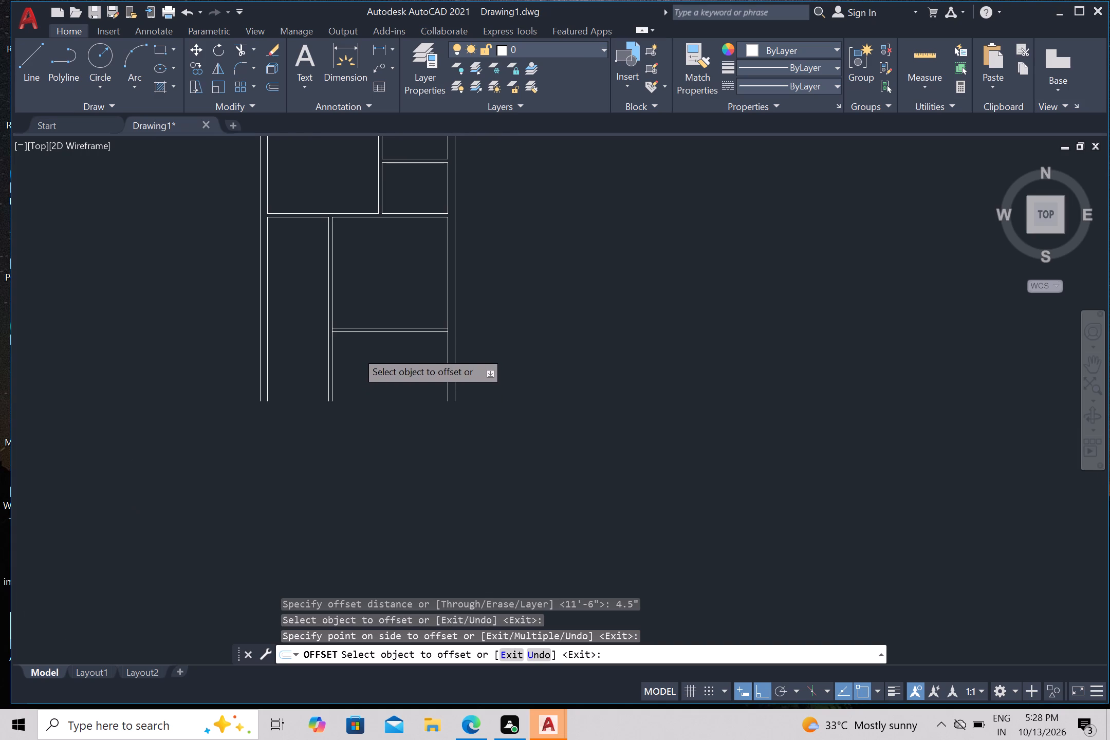
key(Escape)
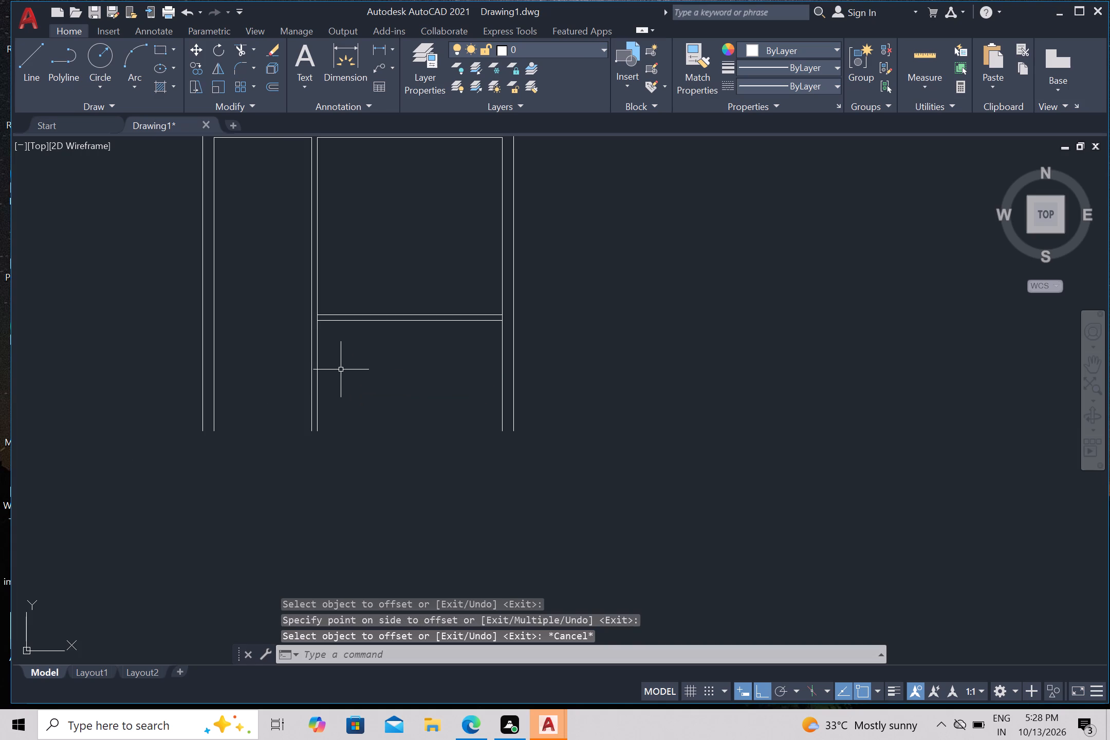
Draw a horizontal line from the left end of the new partition's lower face leftward across the vertical partition.
key(l)
key(Return)
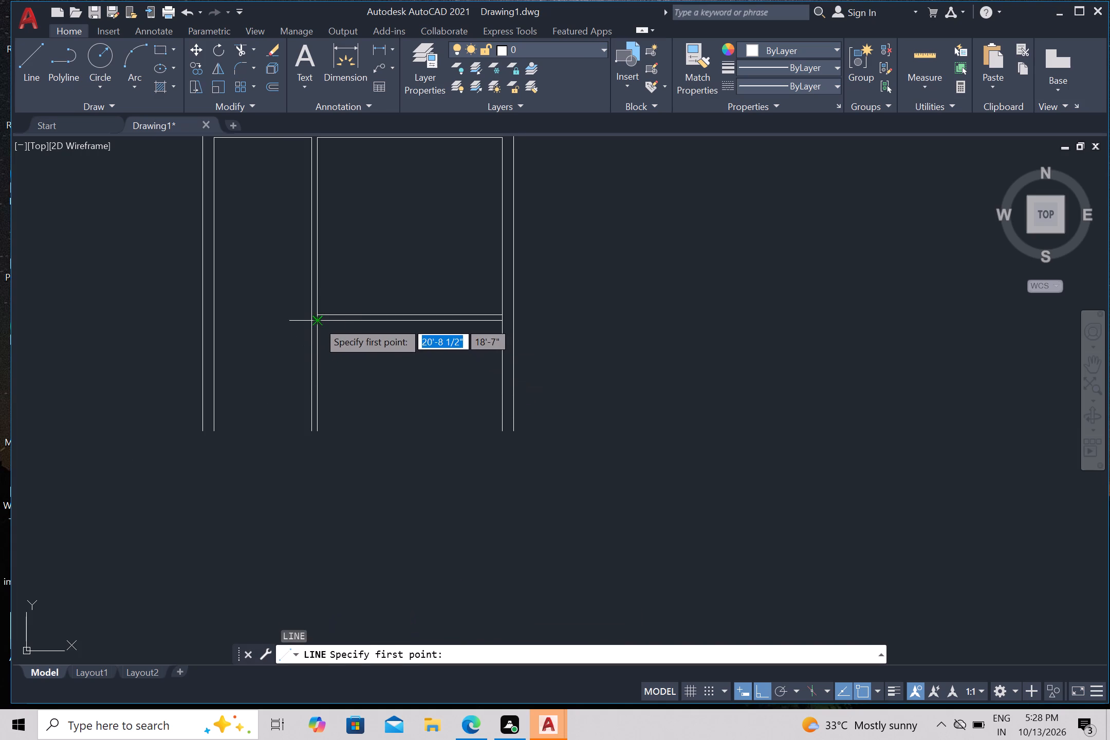
click(318, 321)
click(285, 329)
key(Return)
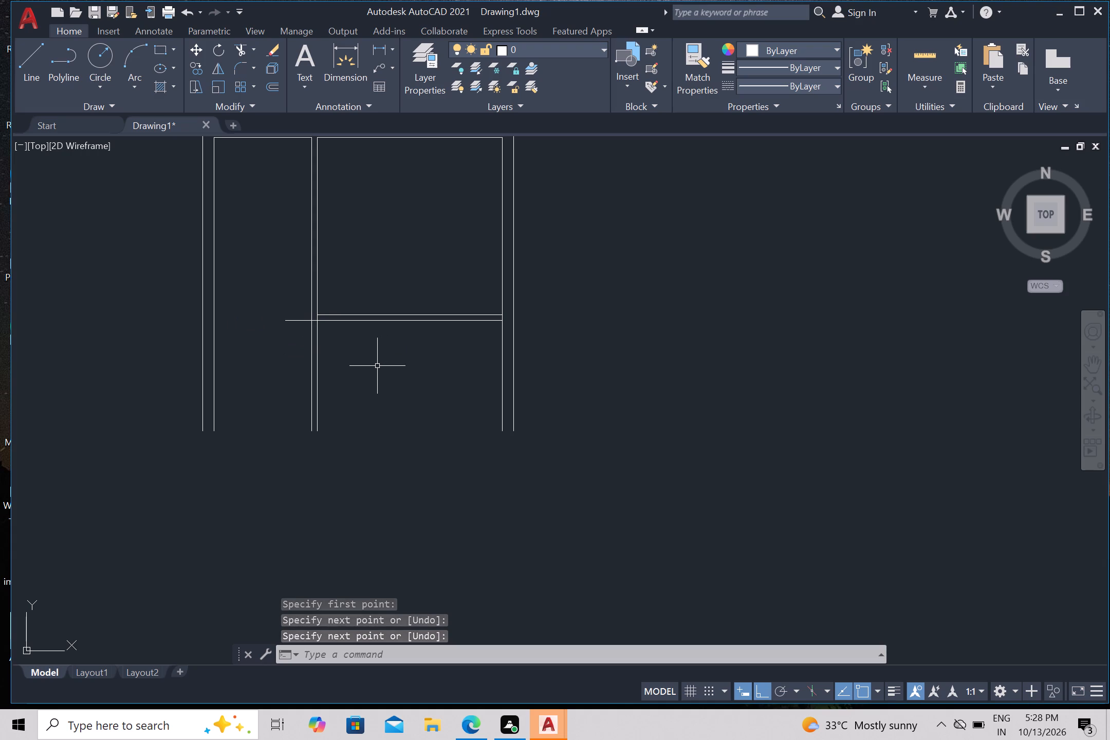
Offset the new partition's lower face line 10' downward.
key(o)
key(Return)
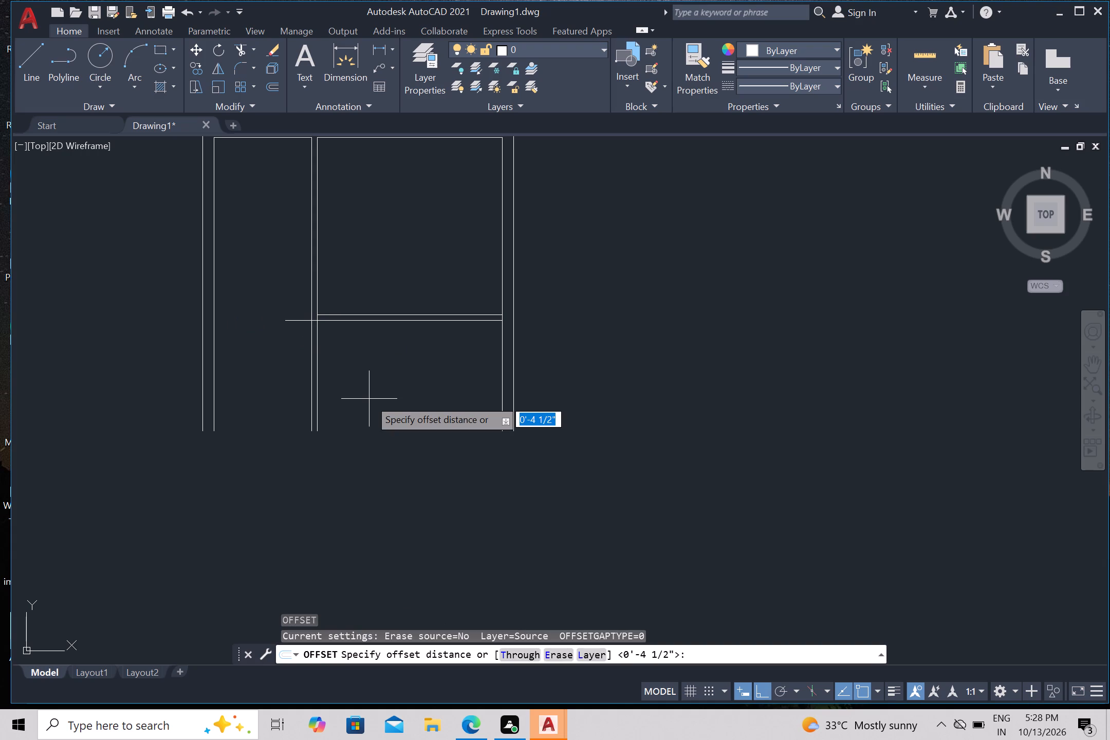
text(10)
key(apostrophe)
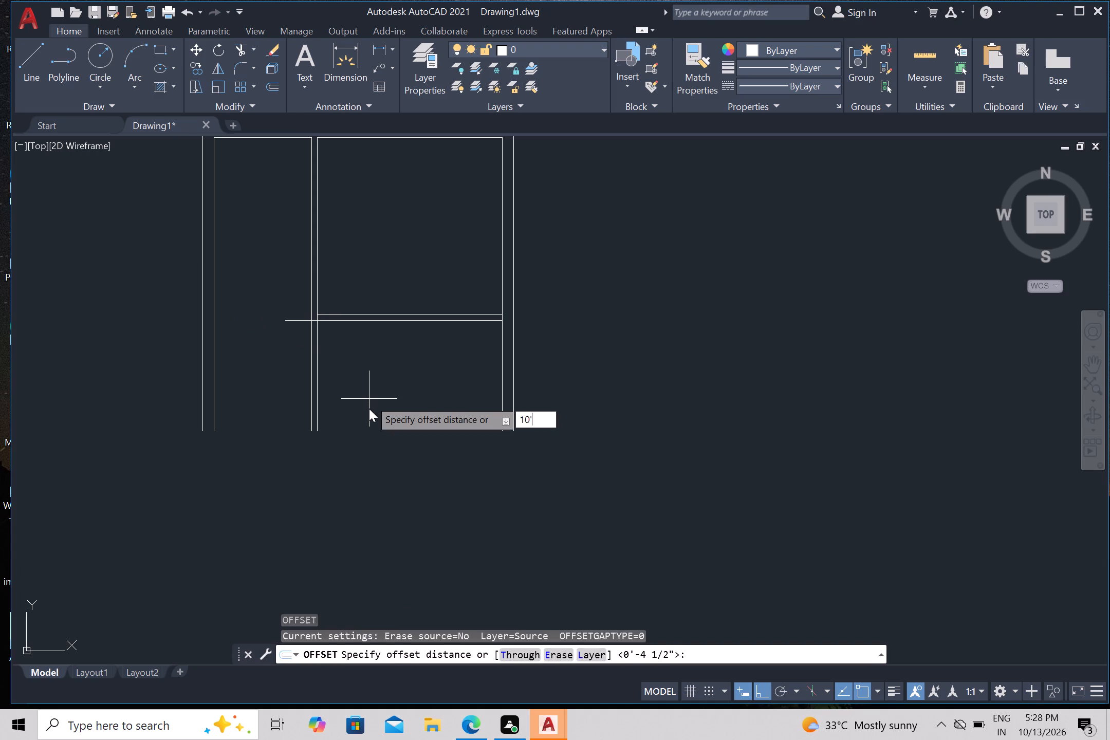
key(Return)
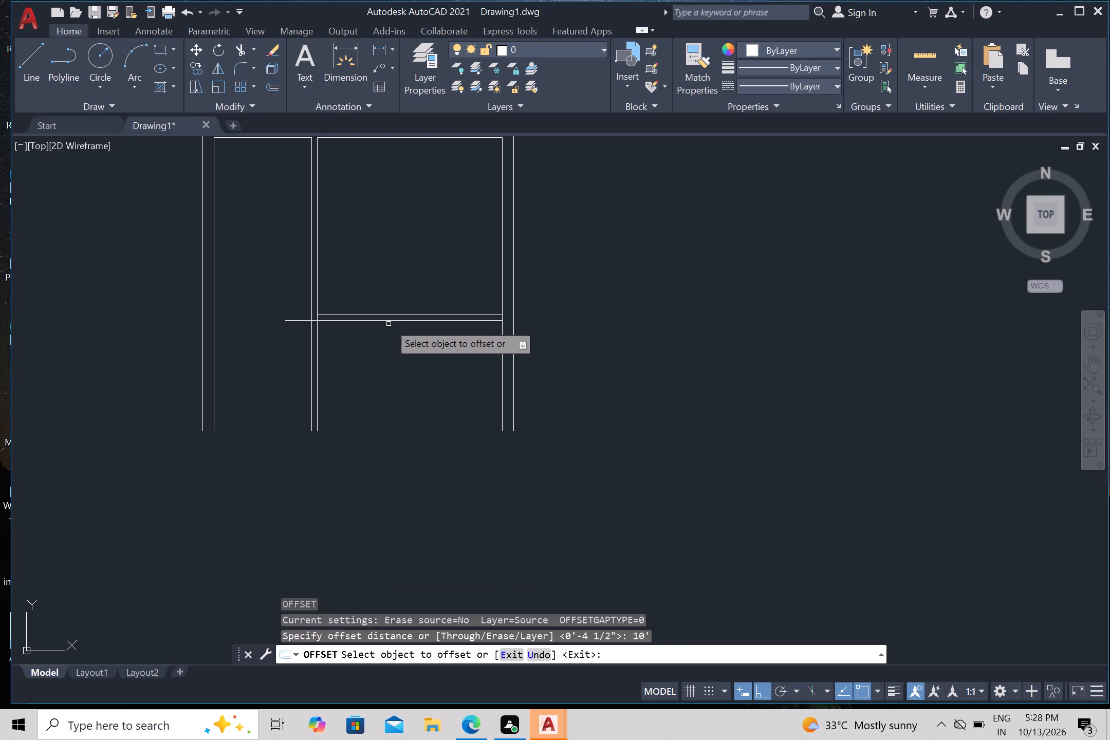
click(391, 319)
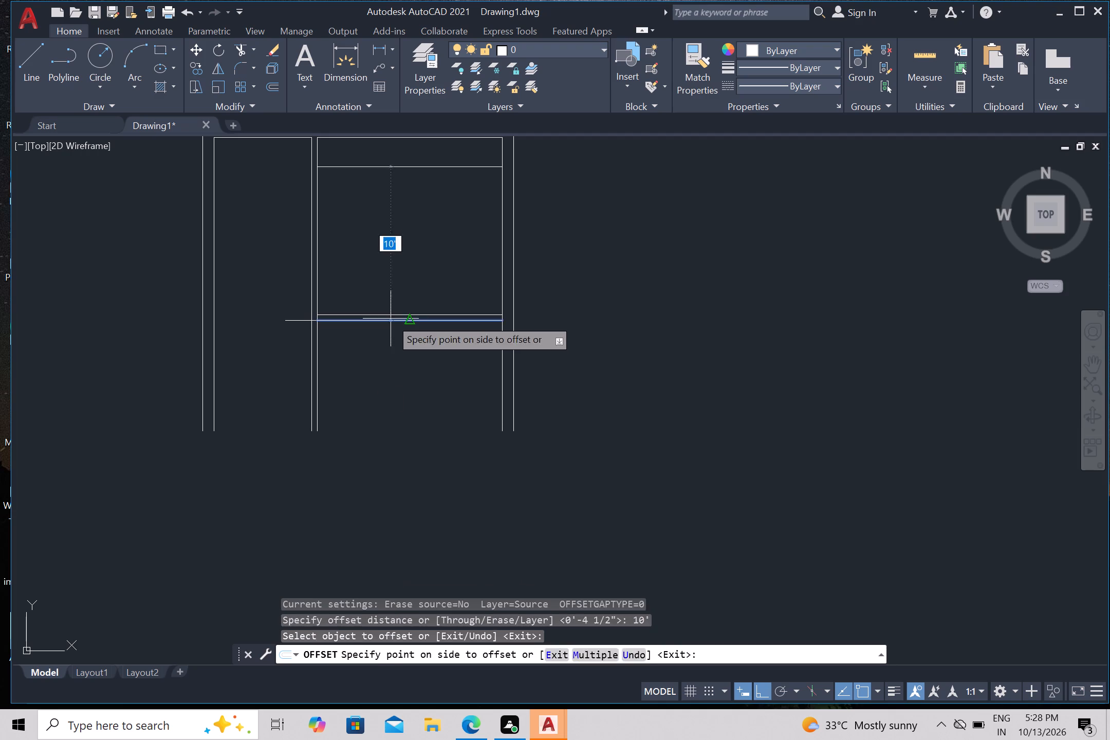
drag(404, 461, 407, 470)
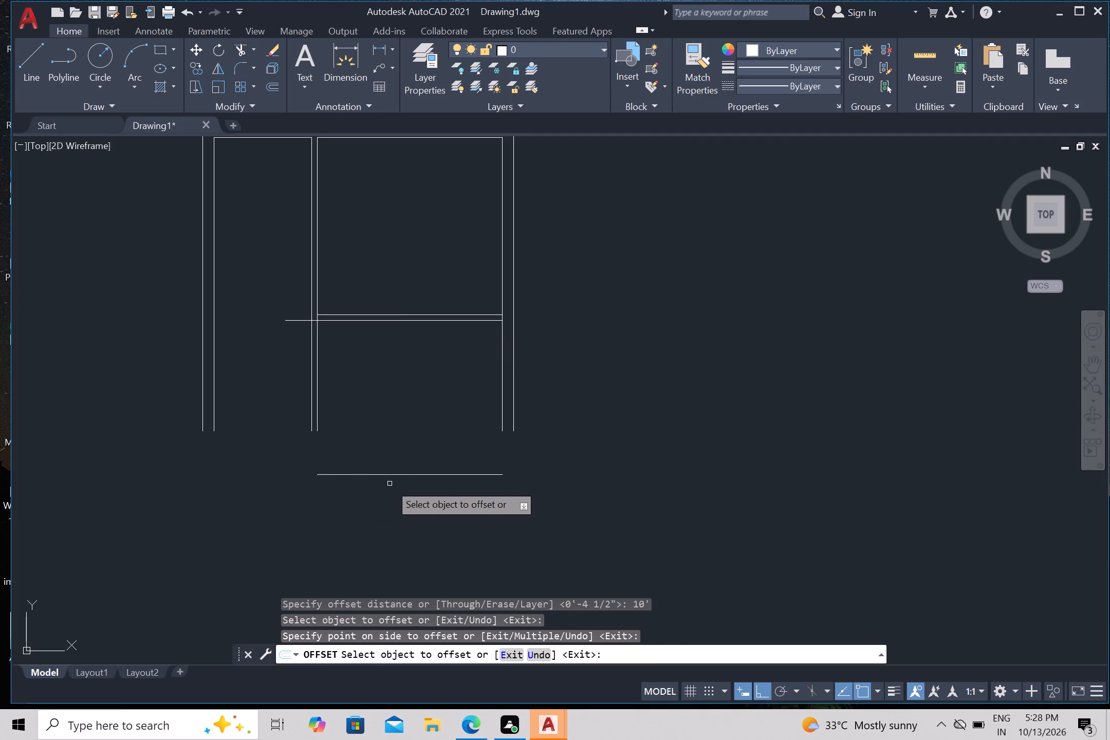
Offset the new bottom line 4.5" downward to form the bottom wall, and end the offset.
click(418, 475)
text(4.)
text(5")
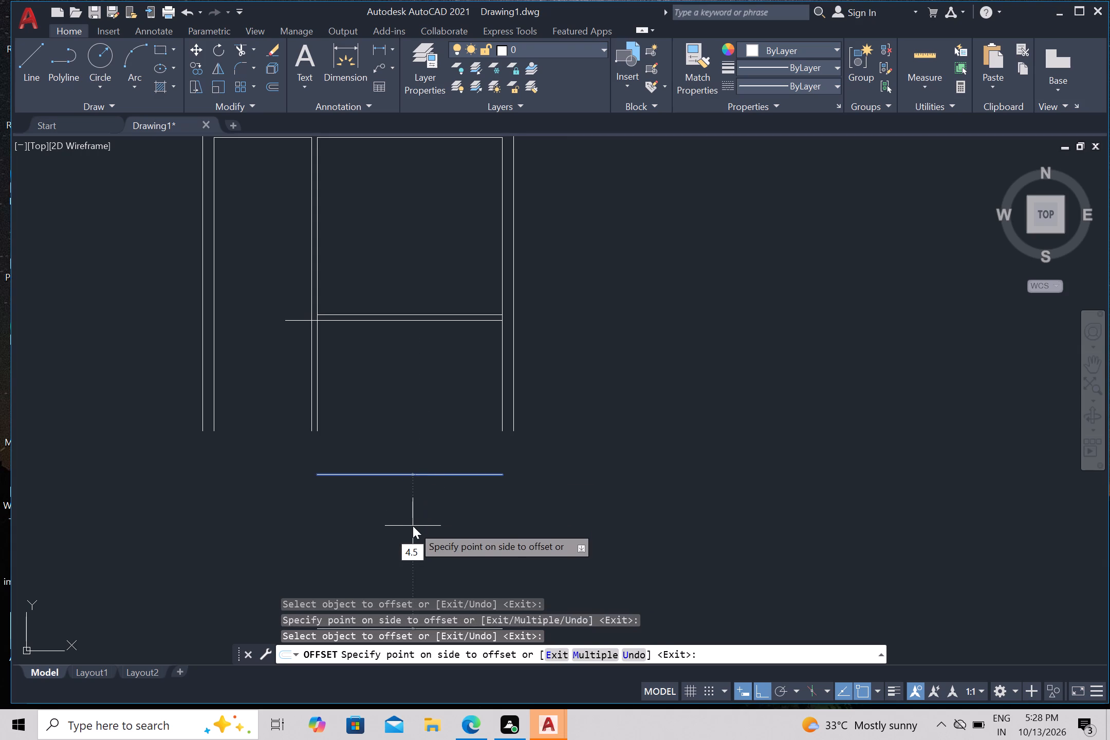
key(Return)
scroll(367, 532, down, 1)
scroll(320, 551, down, 1)
middle_drag(320, 548, 304, 497)
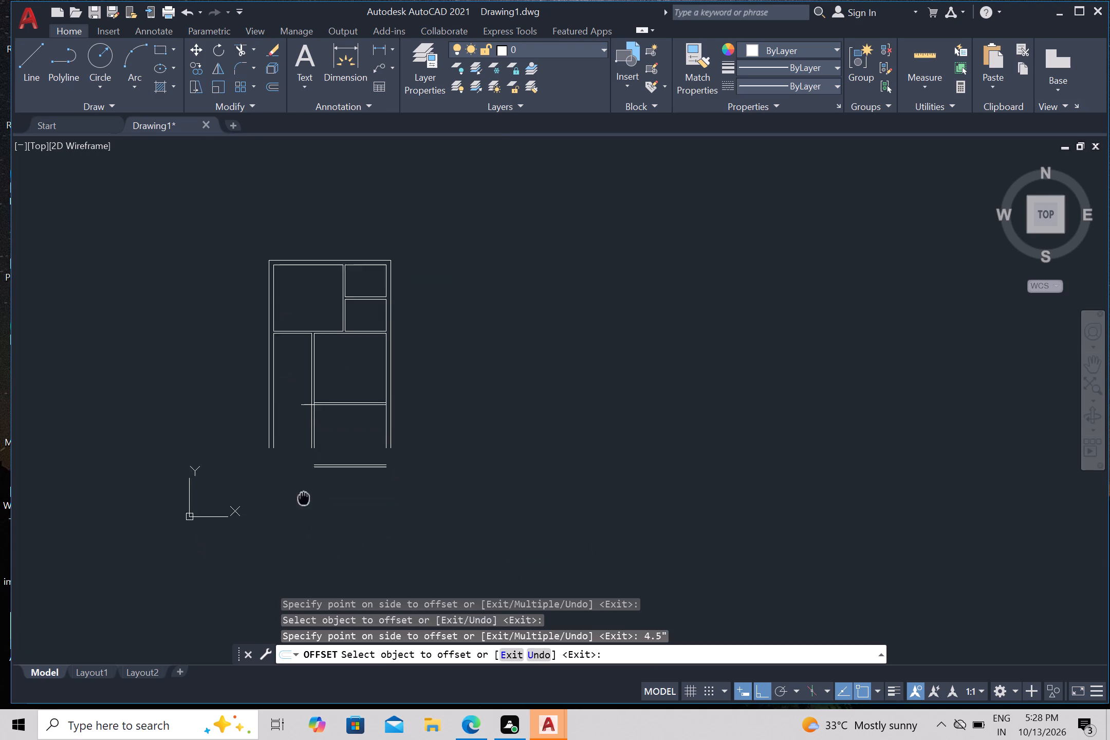
middle_drag(304, 497, 331, 436)
middle_click(332, 435)
scroll(331, 435, up, 2)
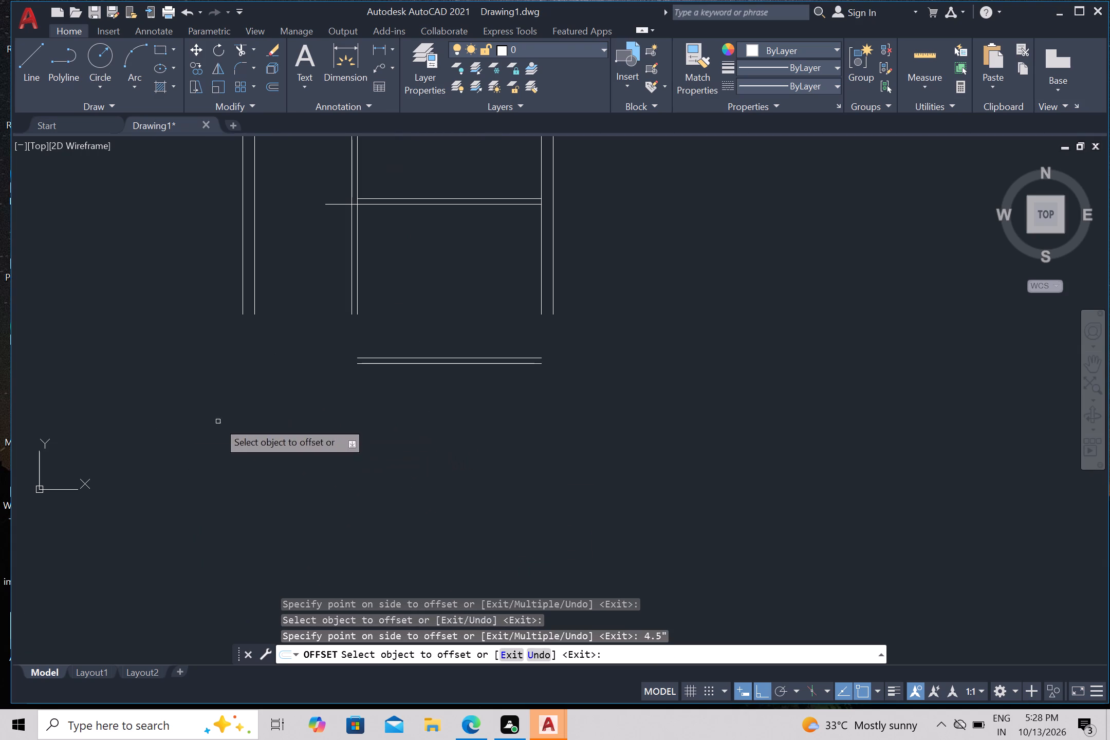
middle_drag(214, 367, 213, 399)
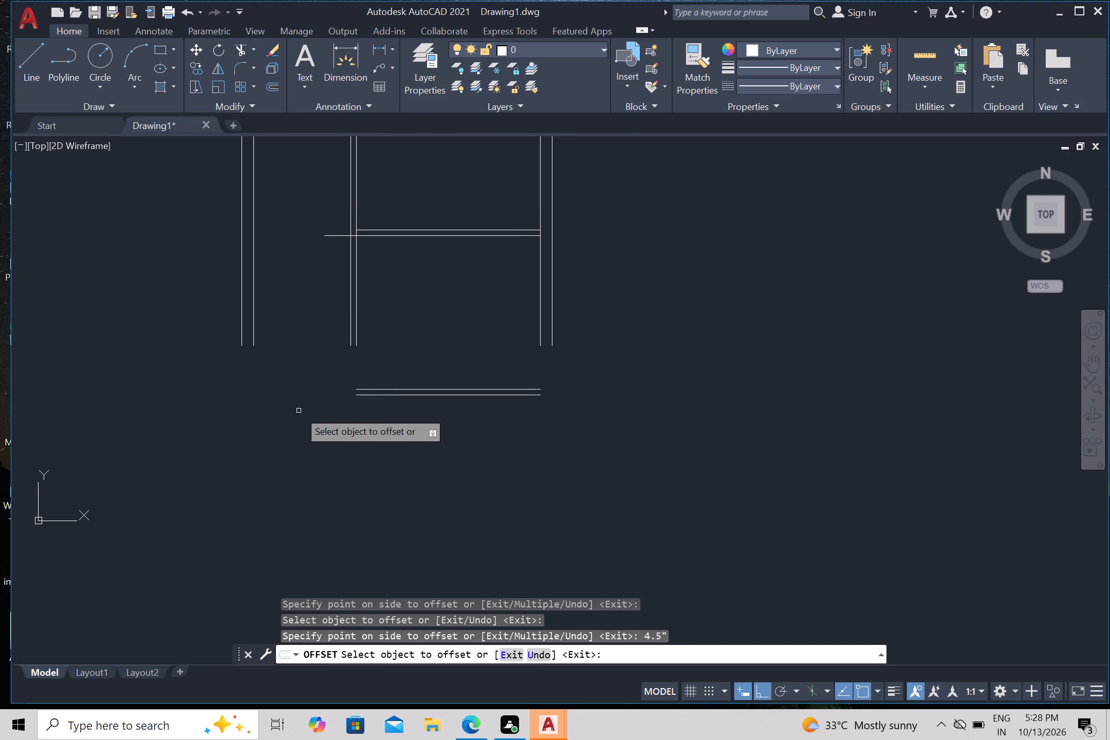
key(Escape)
Draw lines from the left ends of both bottom wall lines leftward past the left outer wall.
key(l)
key(Return)
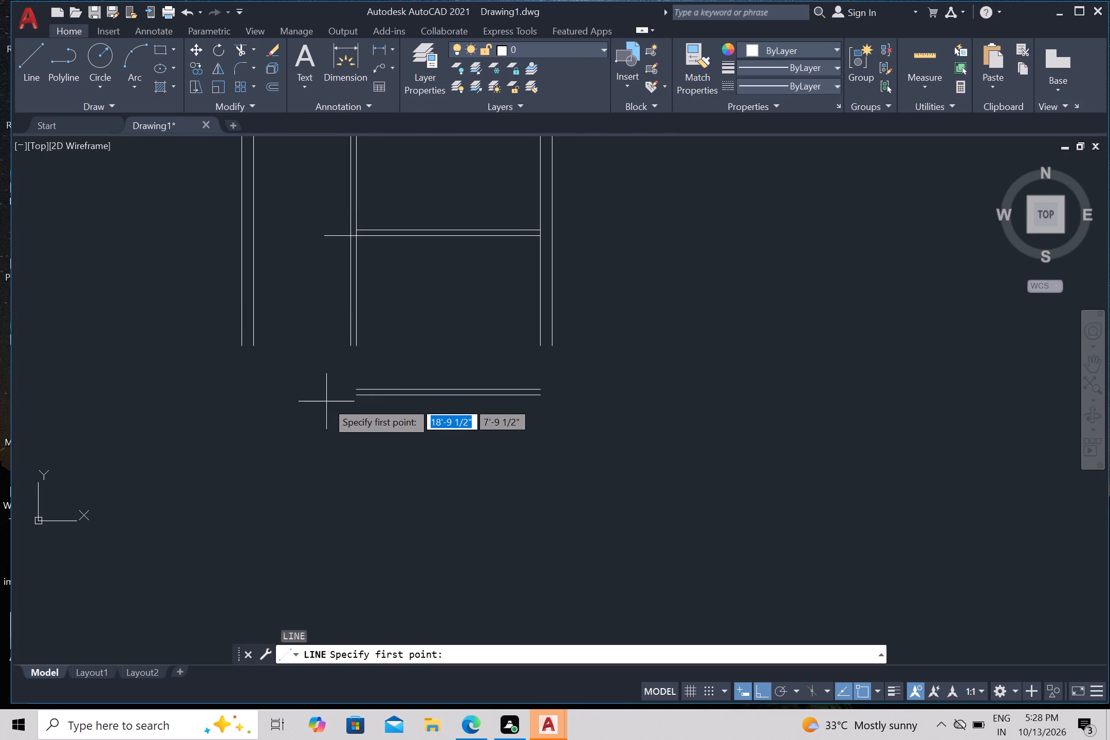
scroll(326, 398, up, 2)
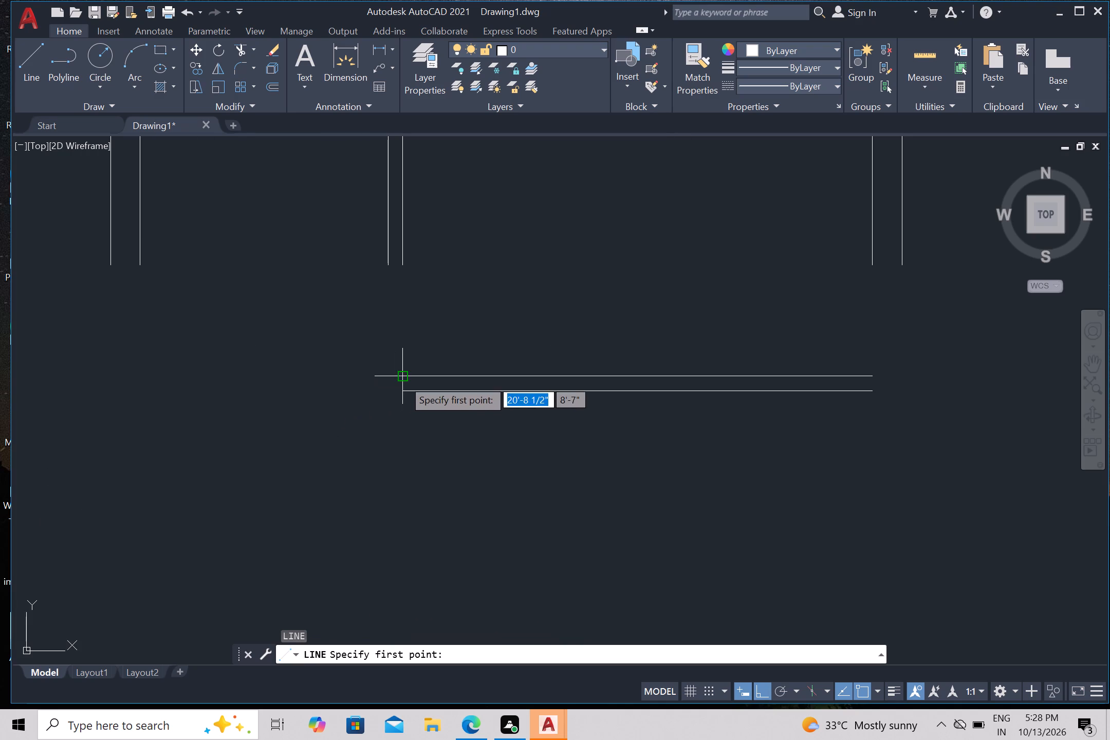
drag(403, 371, 394, 372)
drag(73, 443, 90, 443)
key(Escape)
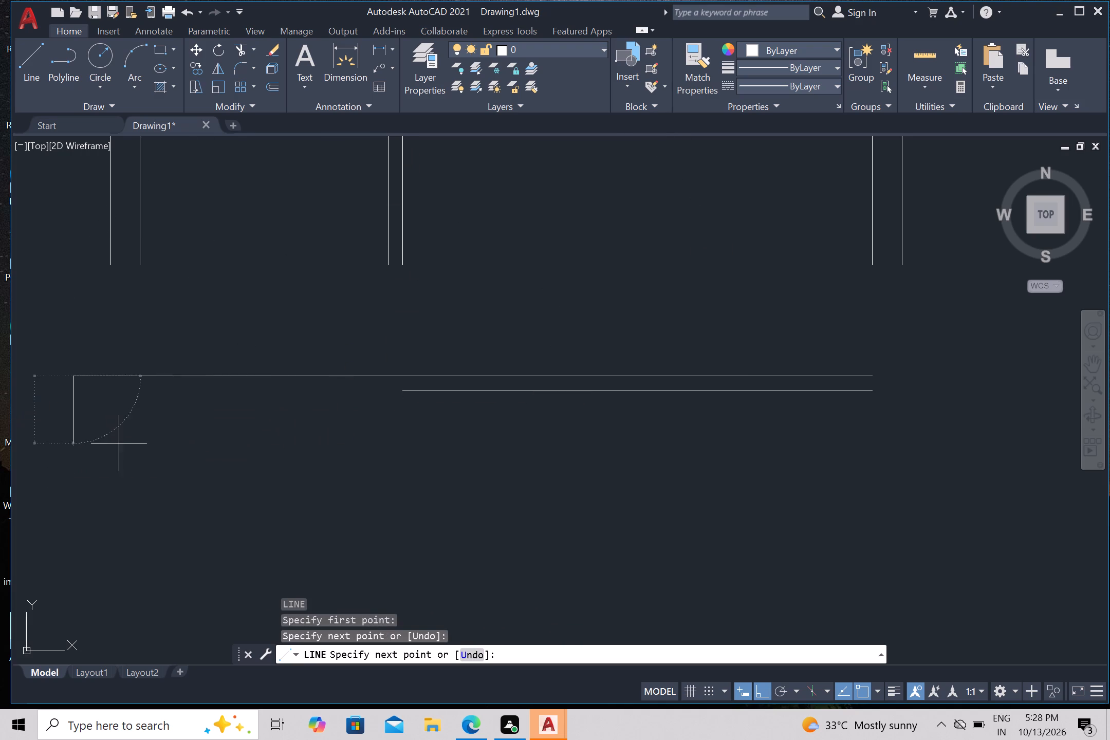
key(Return)
drag(401, 392, 393, 392)
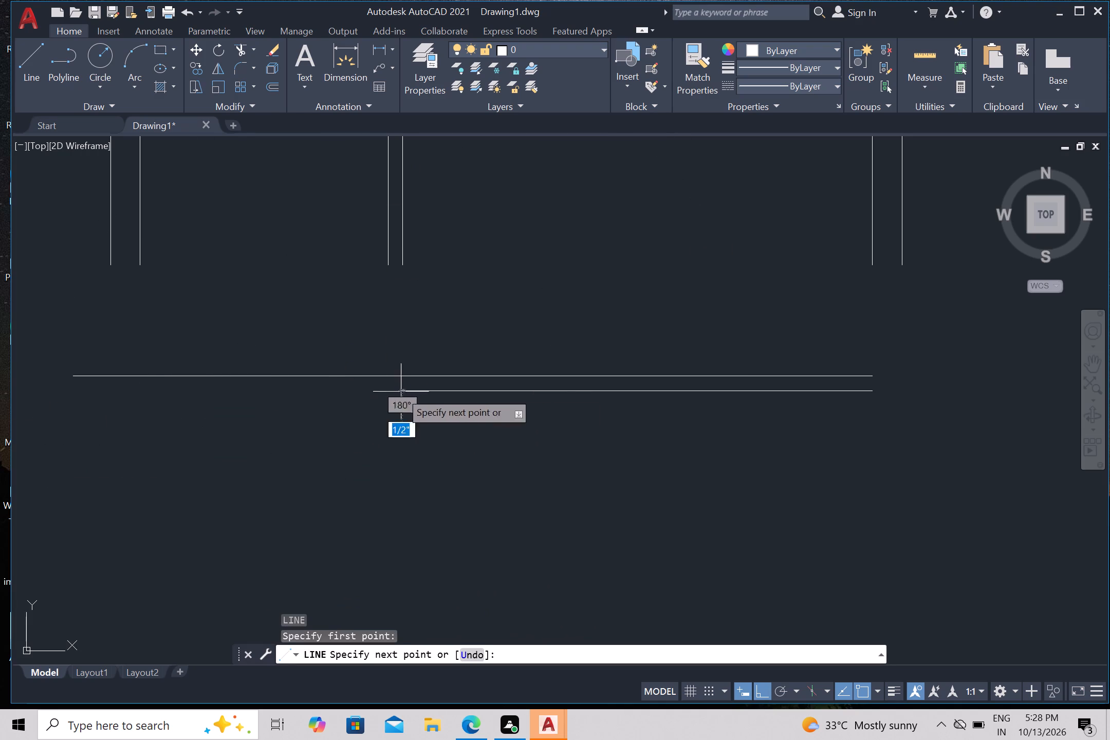
drag(393, 392, 341, 406)
click(50, 467)
key(Return)
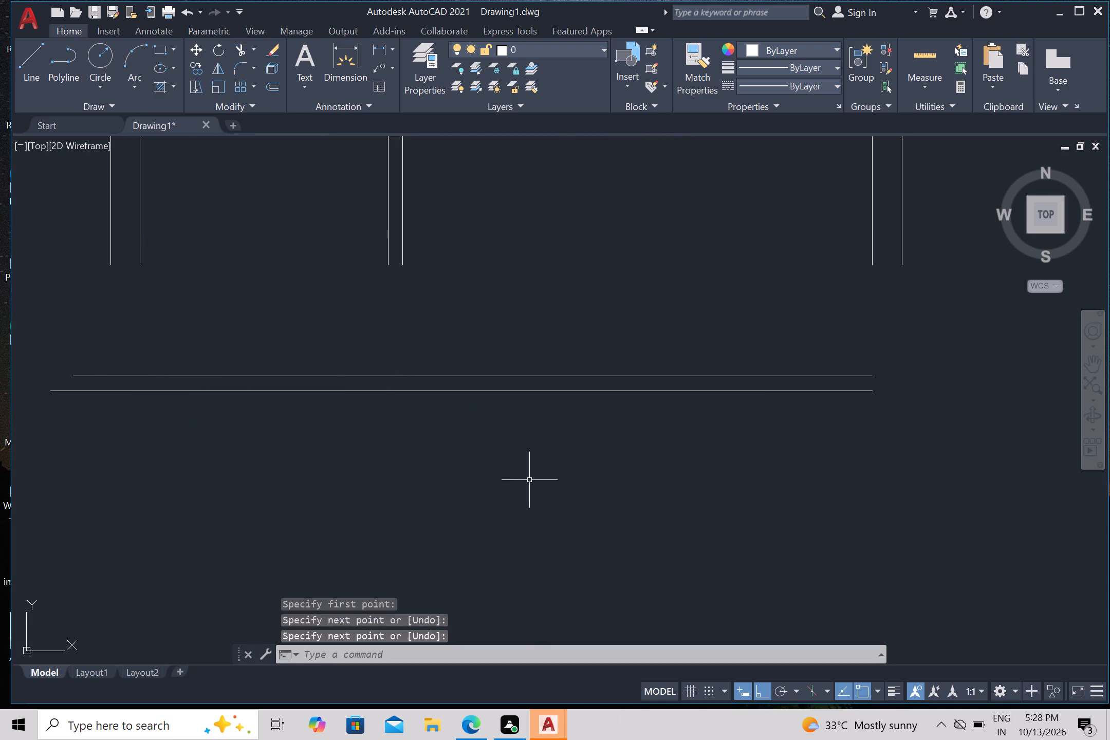
Draw lines continuing the right outer wall's inner face down to the bottom wall's upper line and its outer face down past the wall.
scroll(529, 481, down, 1)
middle_drag(517, 511, 338, 526)
key(Return)
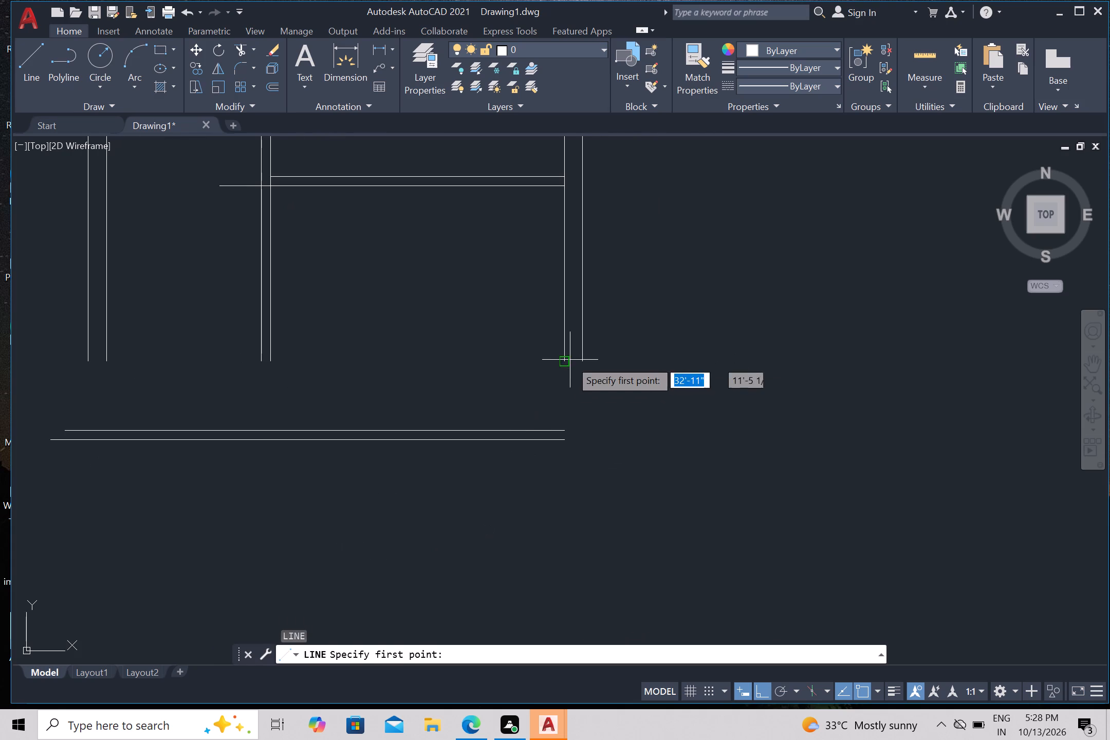
drag(565, 358, 564, 374)
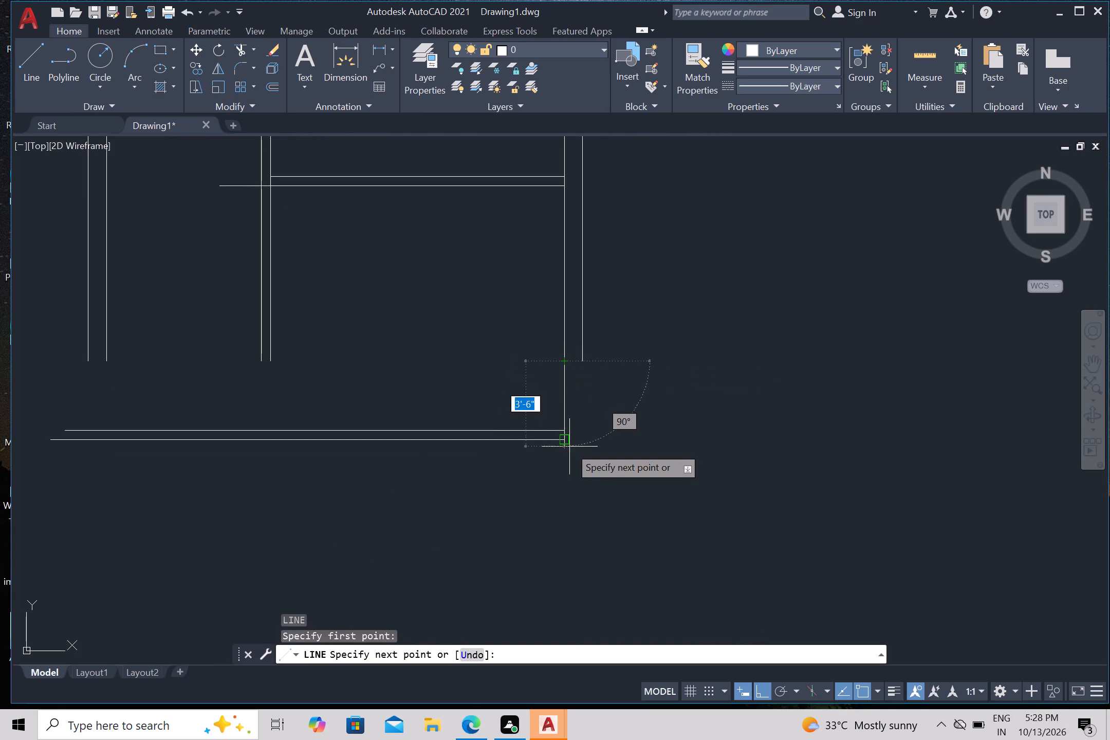
click(565, 428)
key(Return)
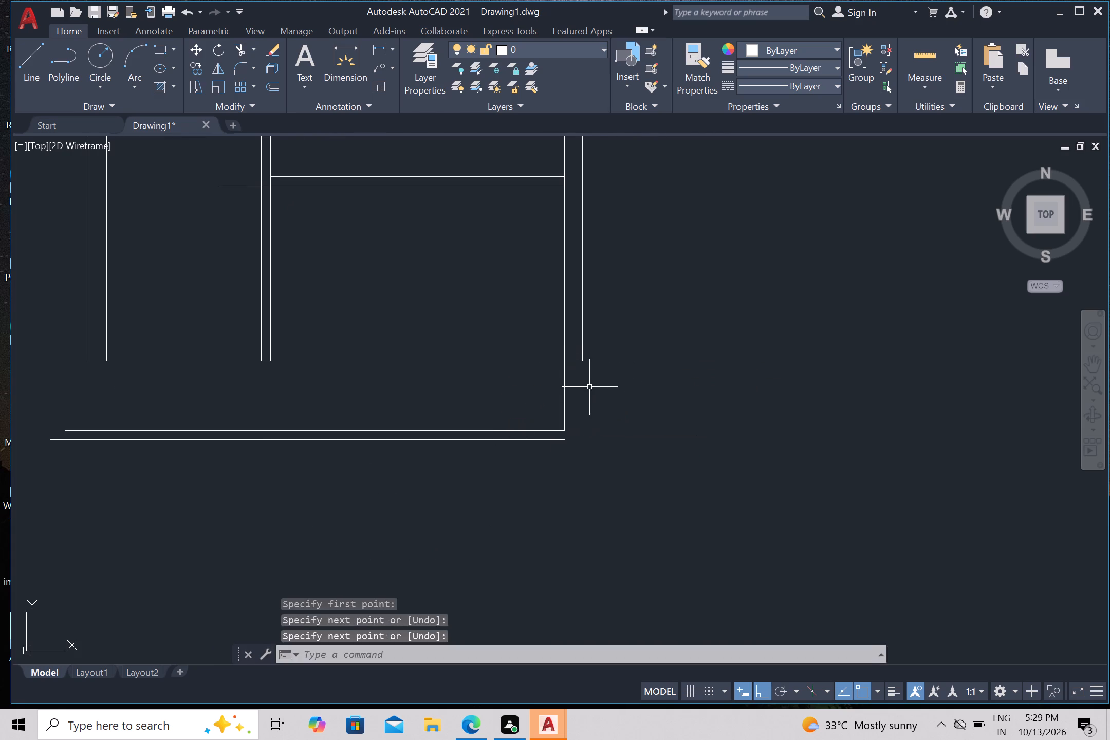
key(Return)
drag(582, 363, 585, 435)
drag(580, 577, 580, 565)
key(Return)
Draw lines continuing both faces of the left outer wall straight down past the bottom wall.
scroll(458, 520, down, 3)
scroll(373, 529, up, 3)
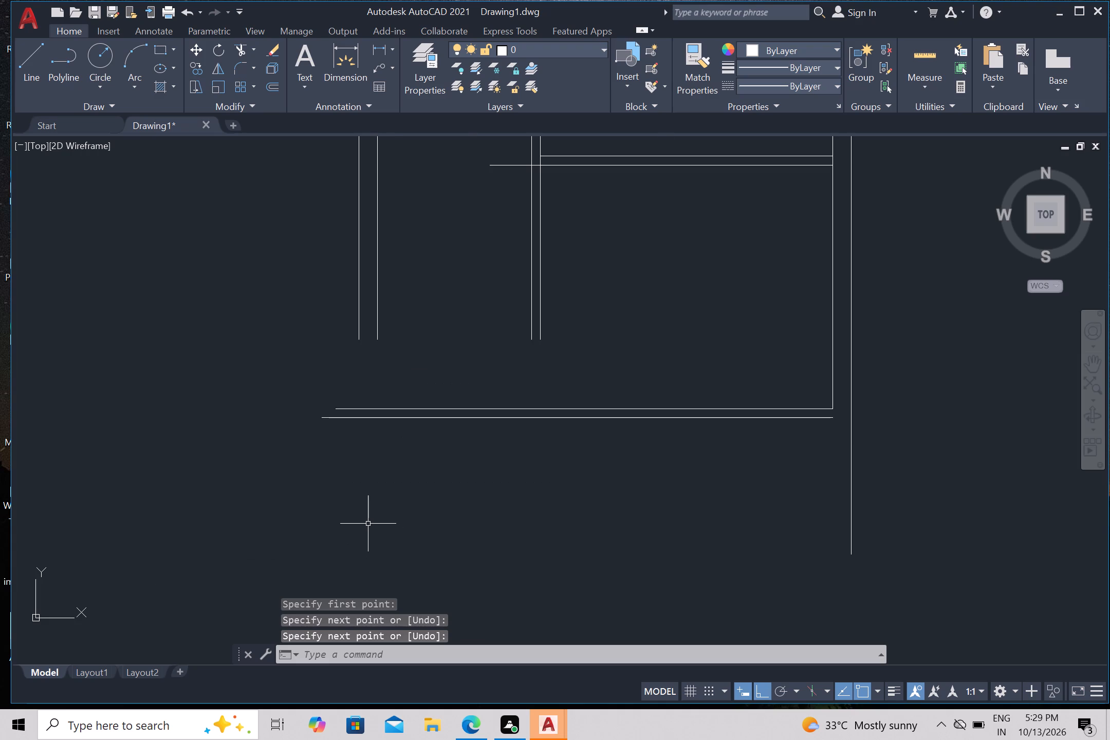
key(Return)
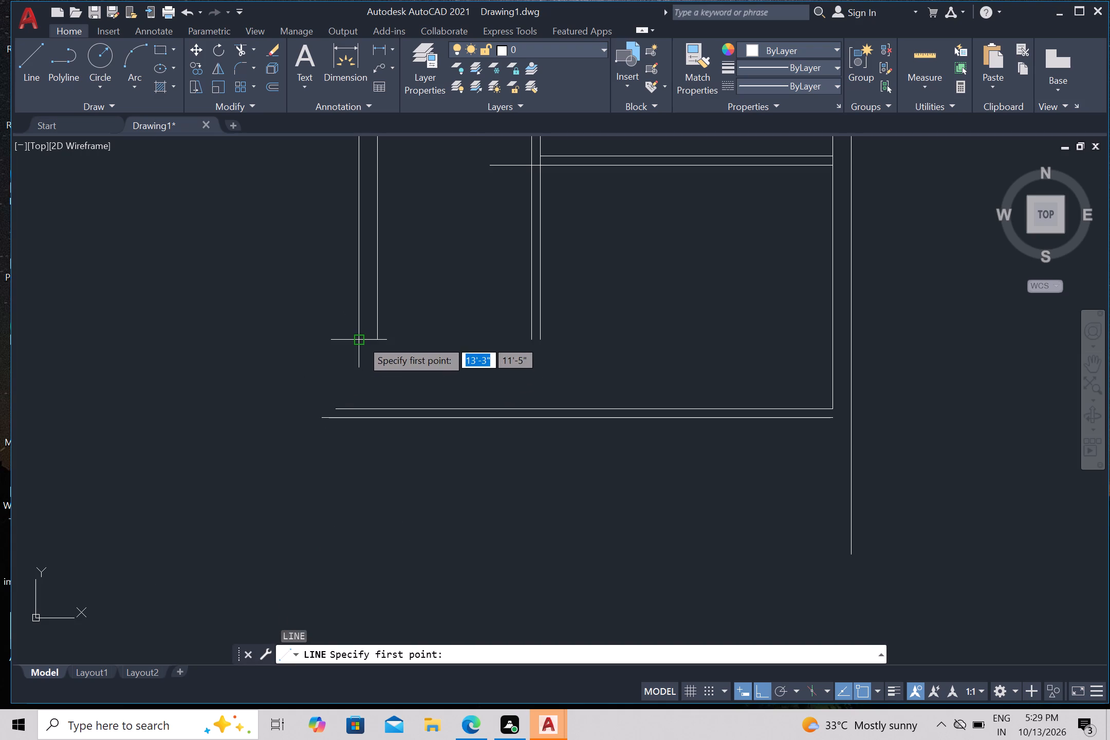
drag(360, 343, 361, 358)
drag(380, 531, 379, 516)
key(Return)
key(Return)
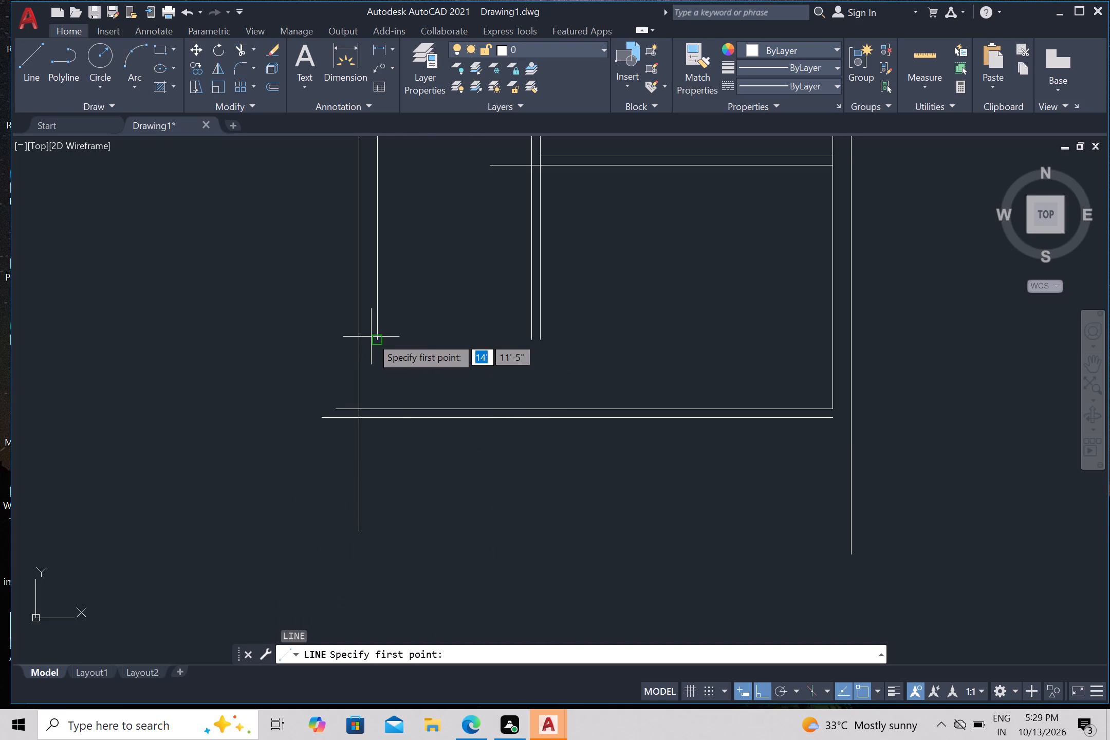
drag(375, 340, 376, 350)
click(423, 545)
key(Return)
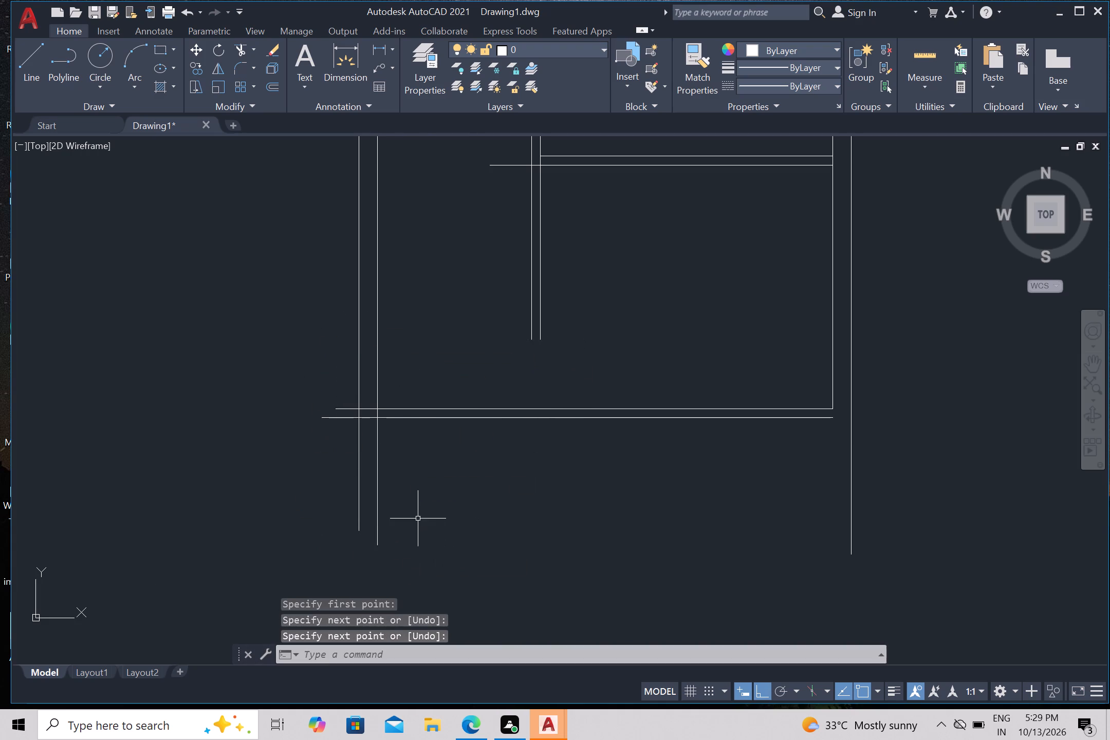
key(Escape)
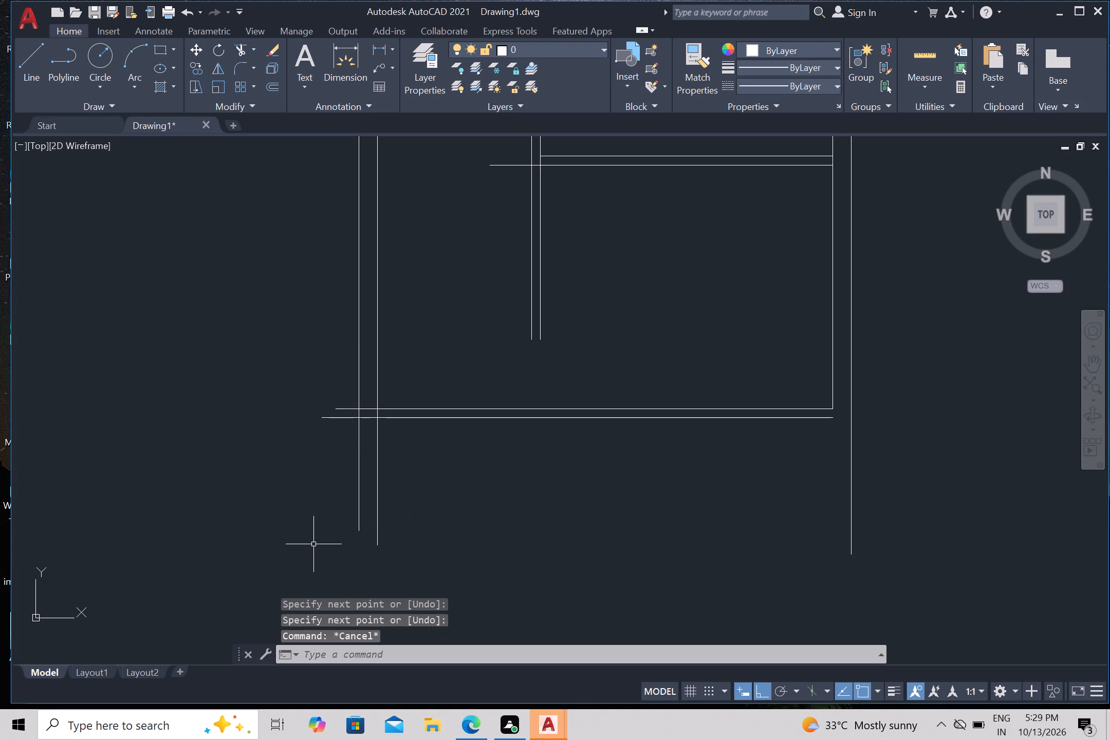
Trim the bottom wall lines back to the left wall's inner face and cut that face between the two bottom lines.
text(tr)
key(Return)
click(332, 432)
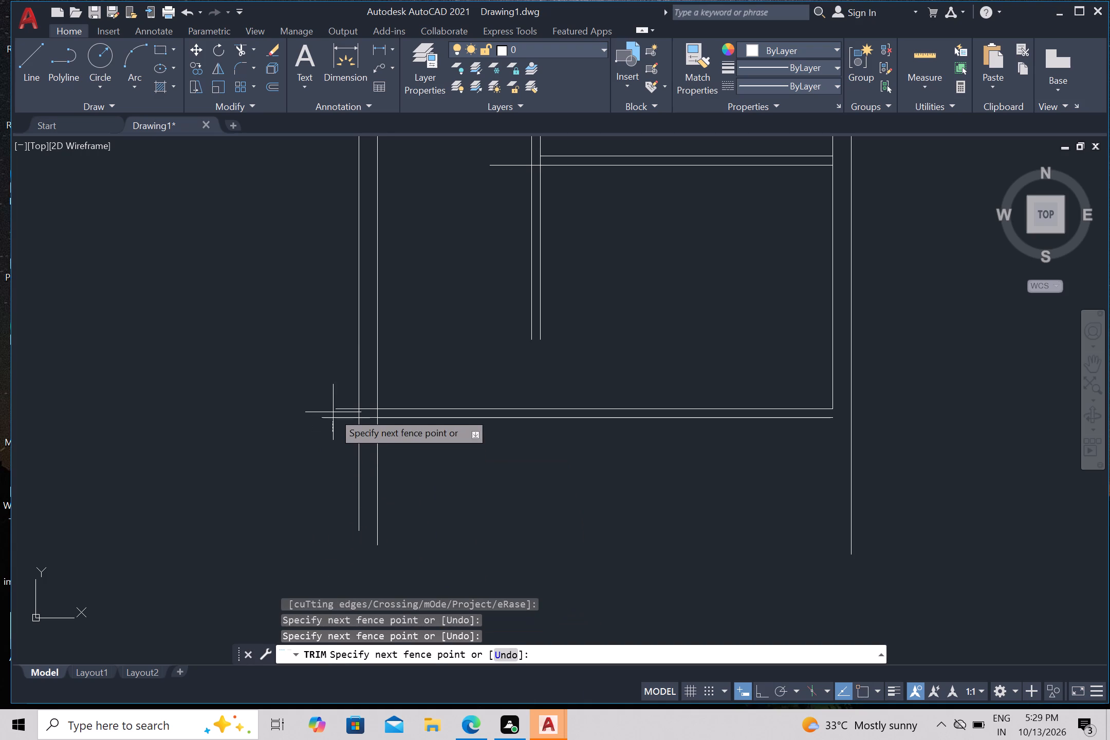
click(341, 395)
drag(364, 396, 367, 402)
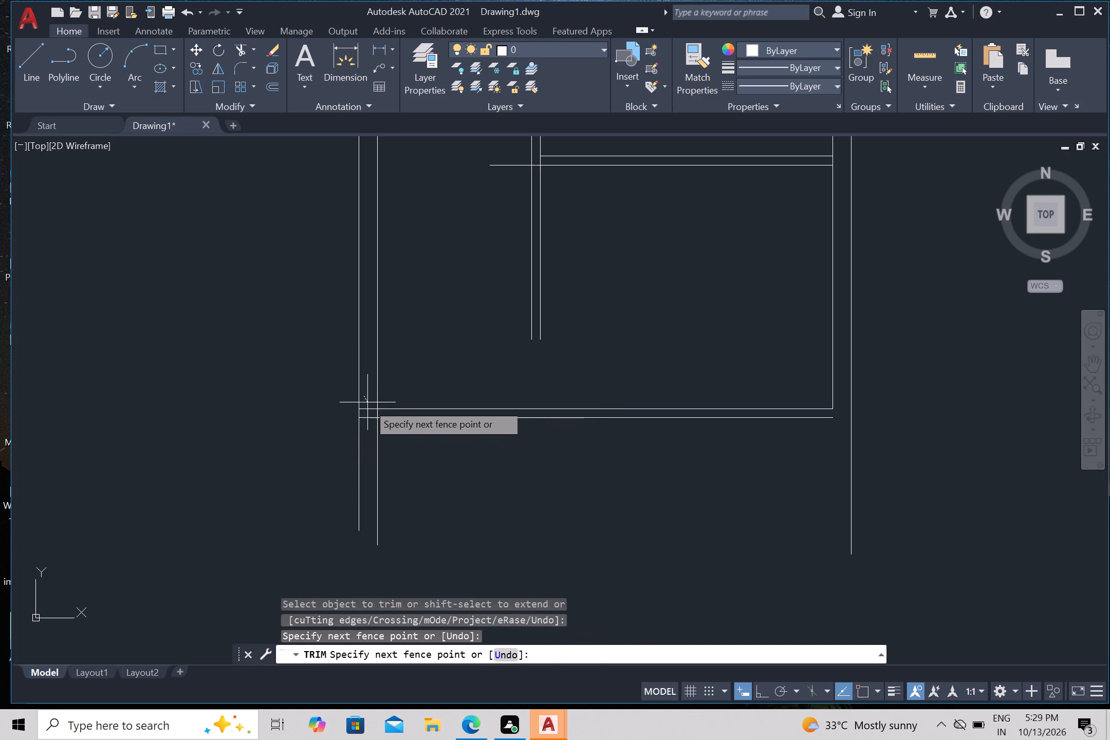
click(367, 423)
scroll(383, 413, up, 2)
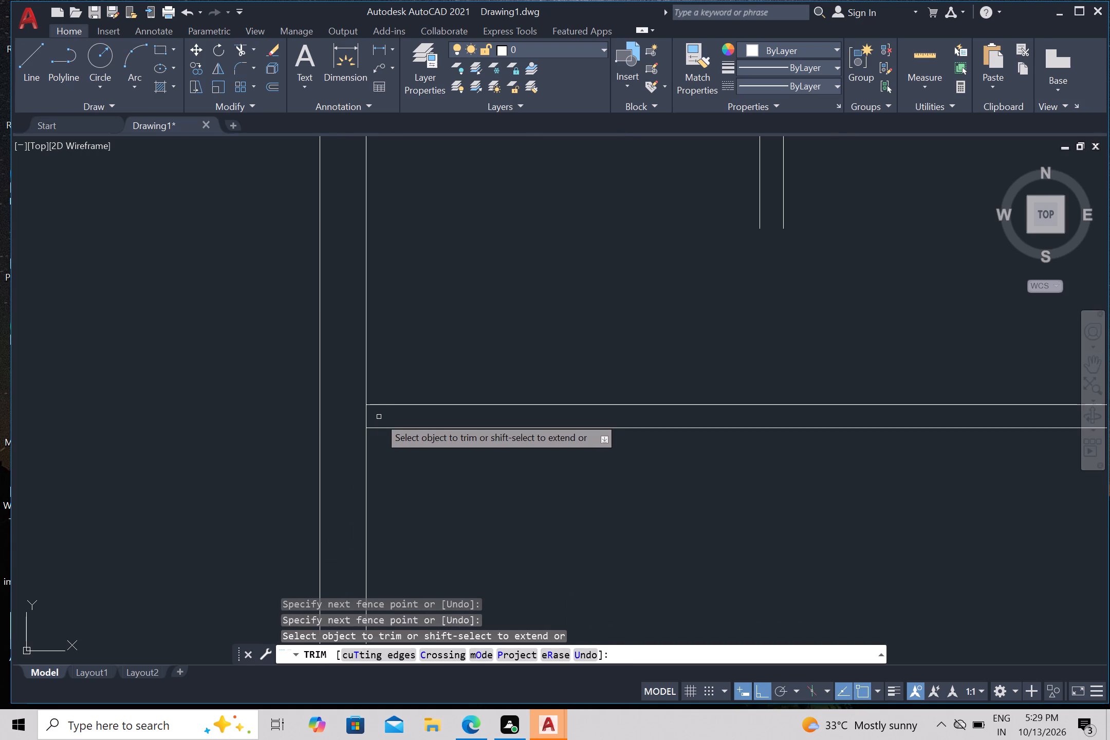
click(378, 417)
click(358, 421)
Trim the vertical partition below the middle room and the leftover stubs to form a clean wall corner.
scroll(358, 430, down, 4)
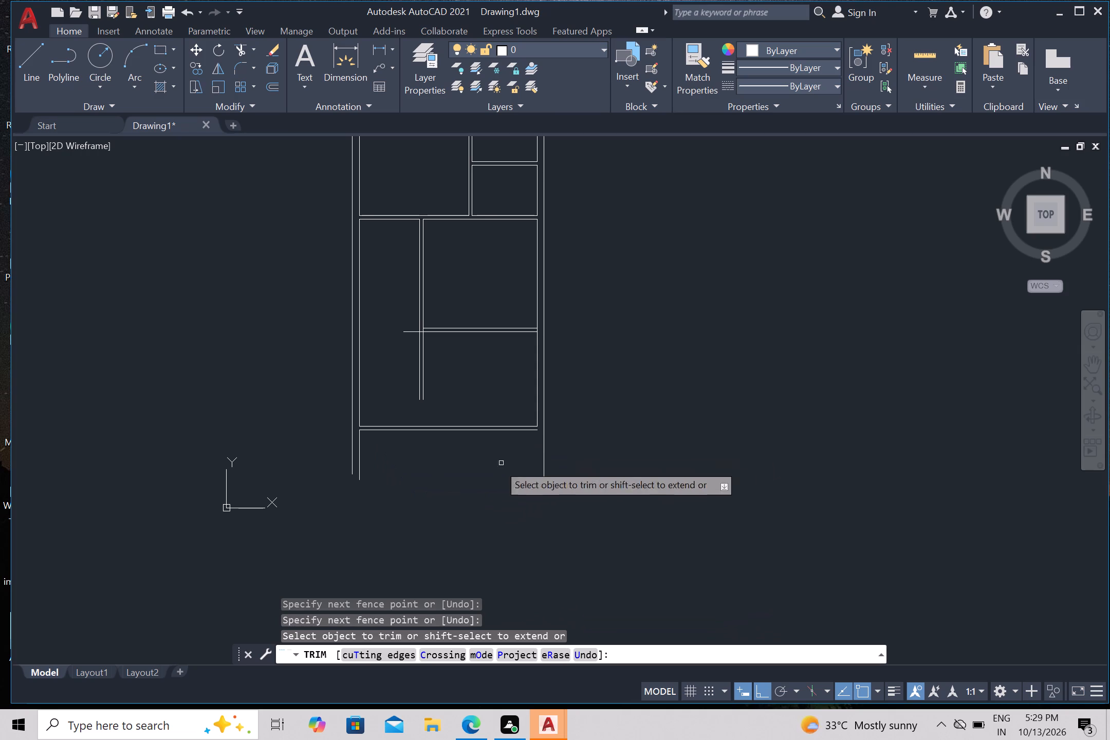
click(423, 346)
click(401, 360)
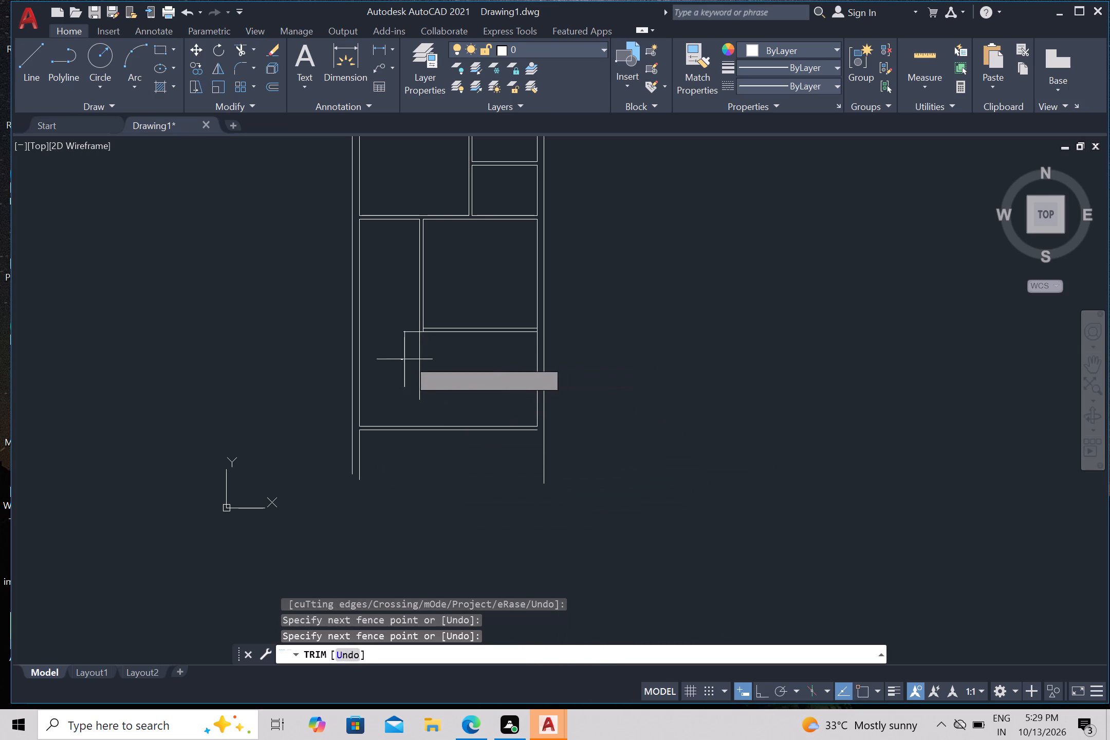
drag(448, 352, 427, 353)
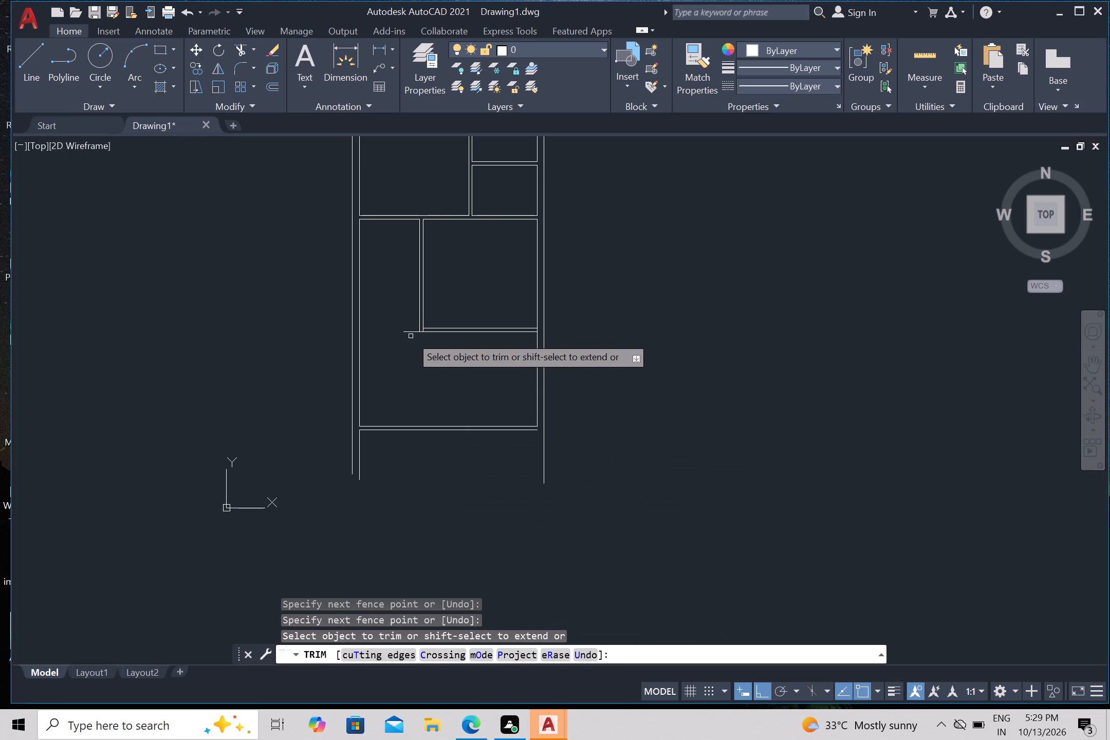
click(409, 331)
scroll(423, 323, up, 3)
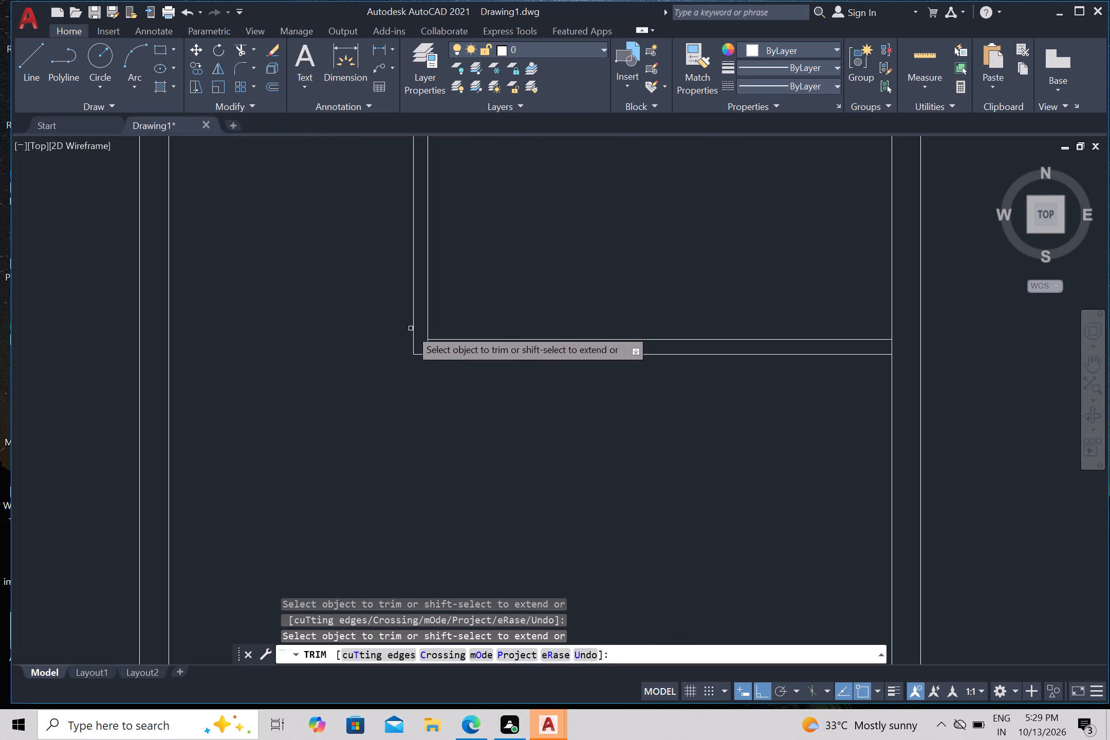
click(426, 346)
scroll(432, 360, down, 5)
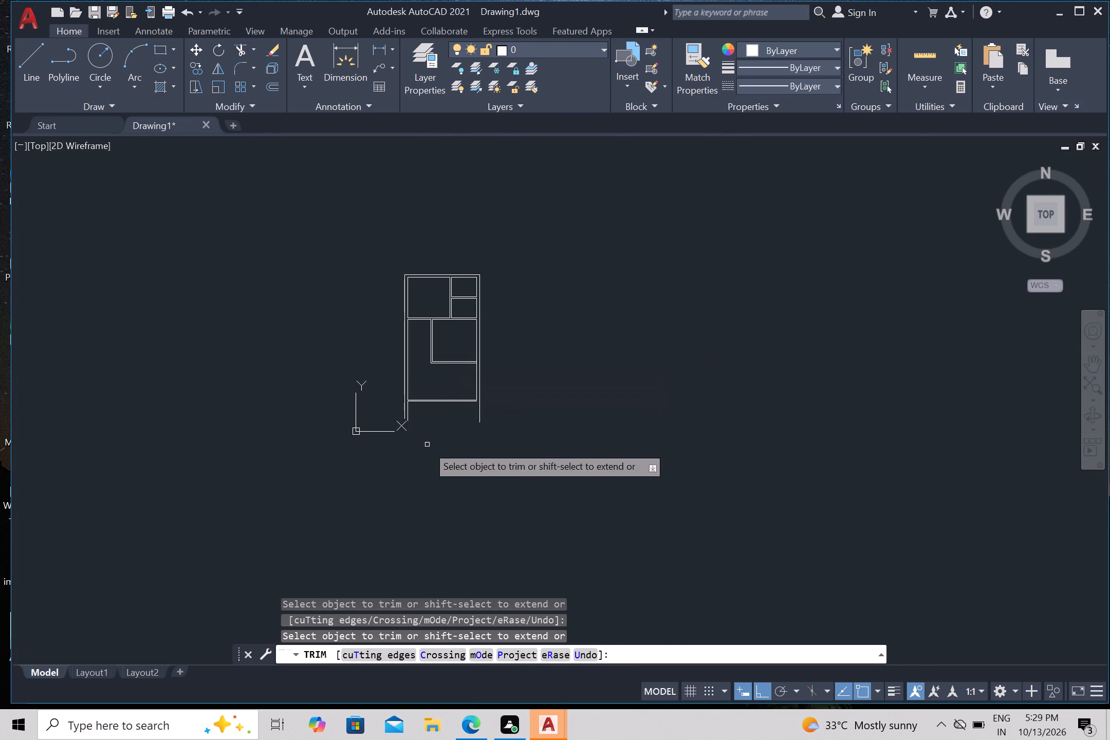
scroll(360, 426, up, 1)
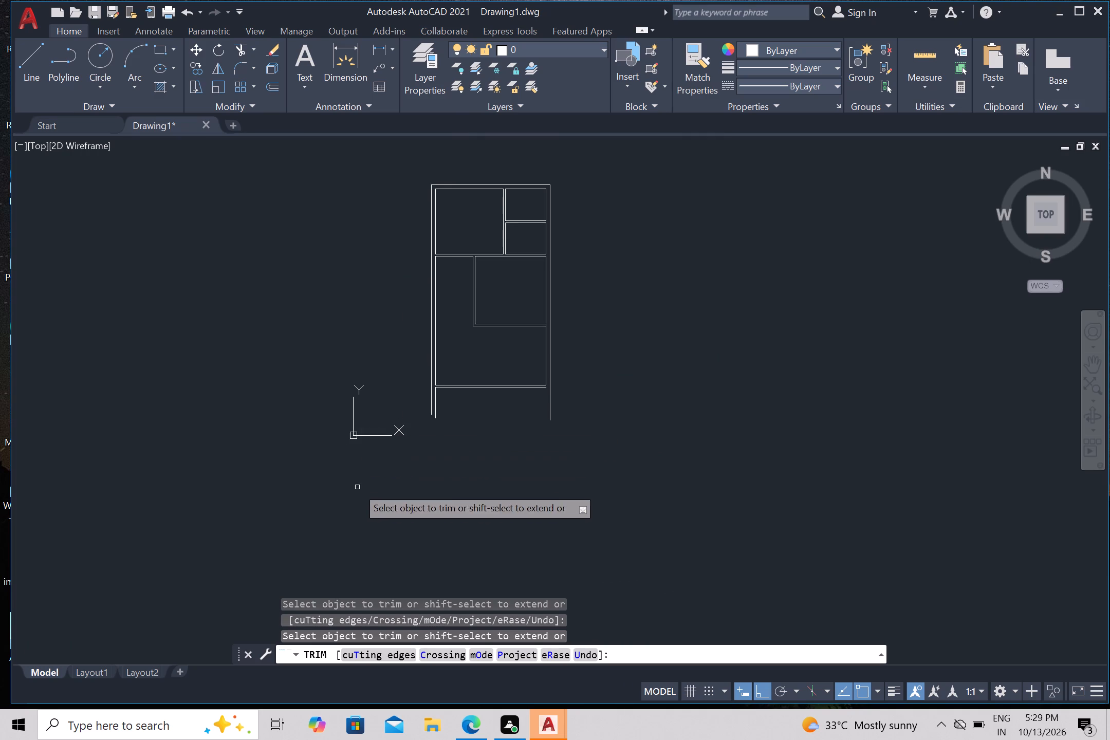
key(Escape)
Turn Ortho off and move the UCS origin farther away, below and left of the floor plan.
scroll(362, 496, up, 1)
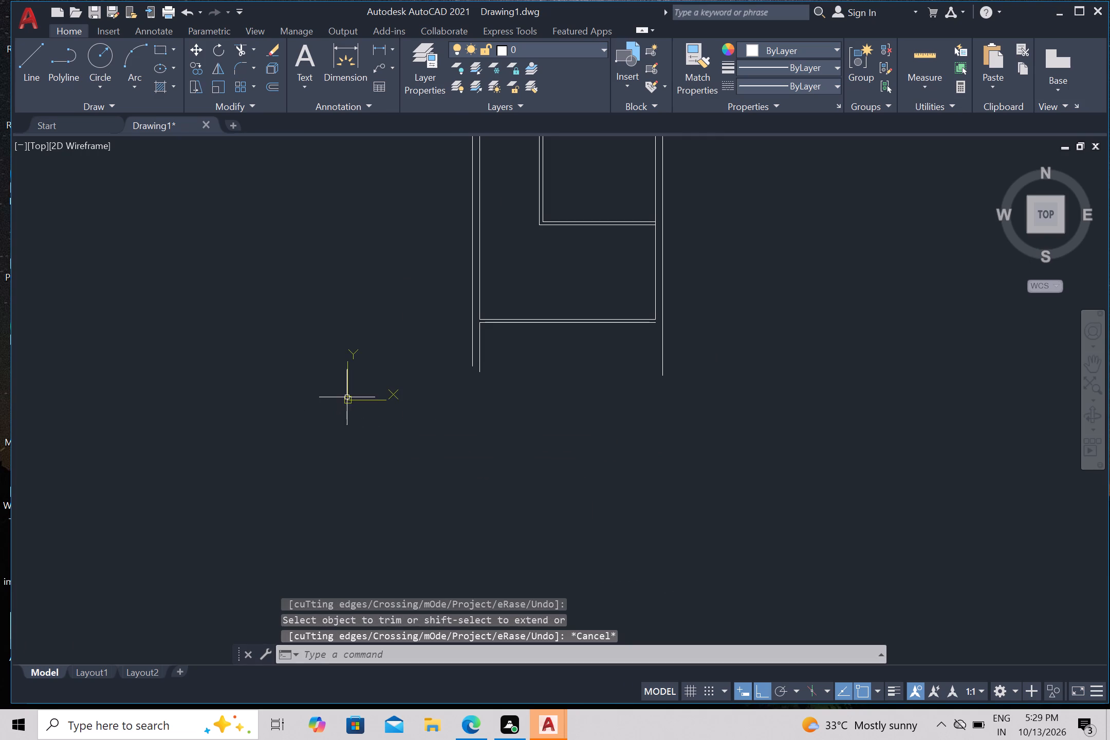
click(347, 405)
click(347, 400)
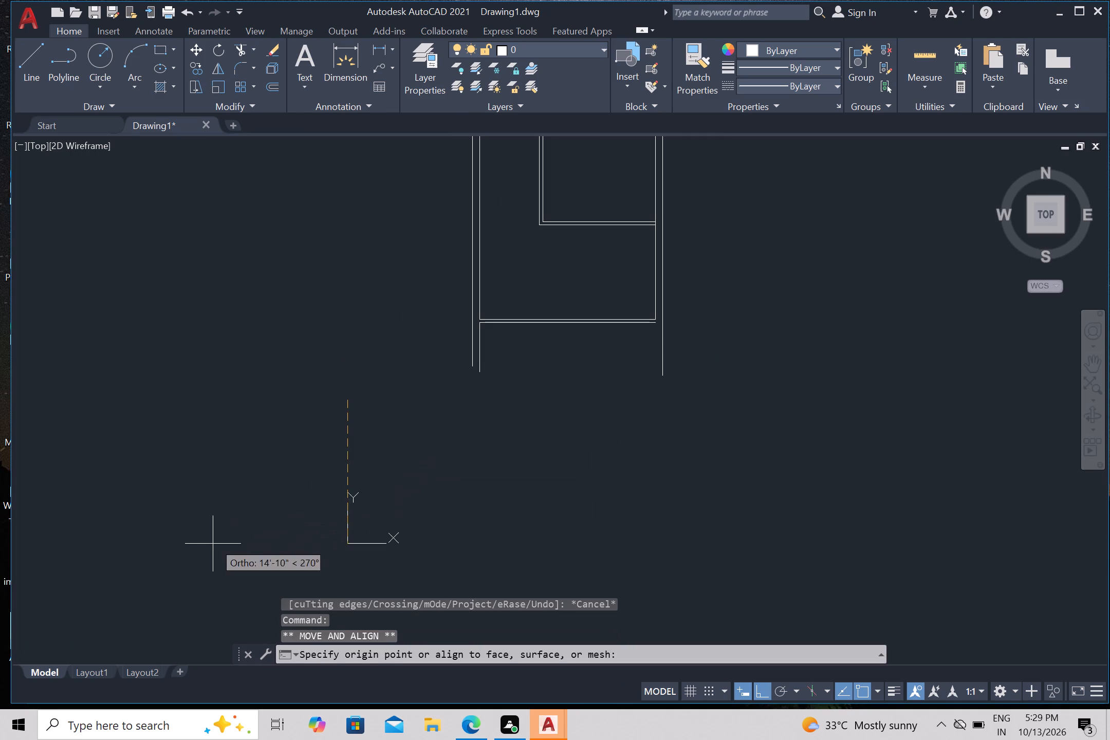
click(257, 519)
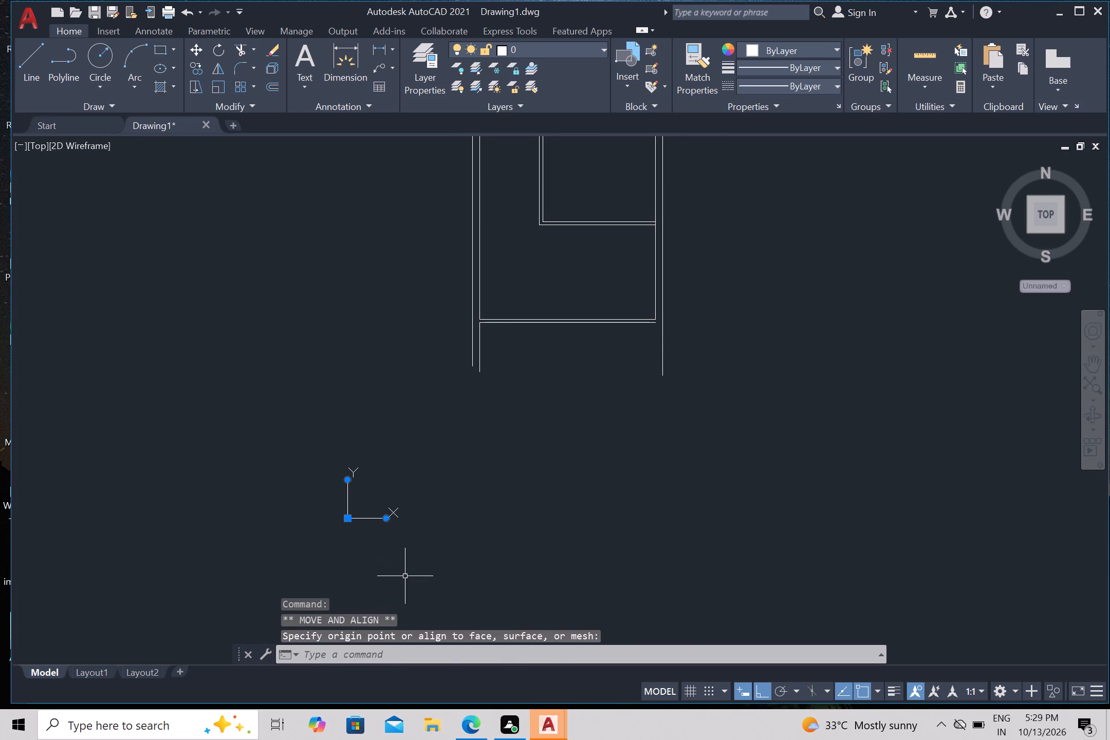
click(758, 692)
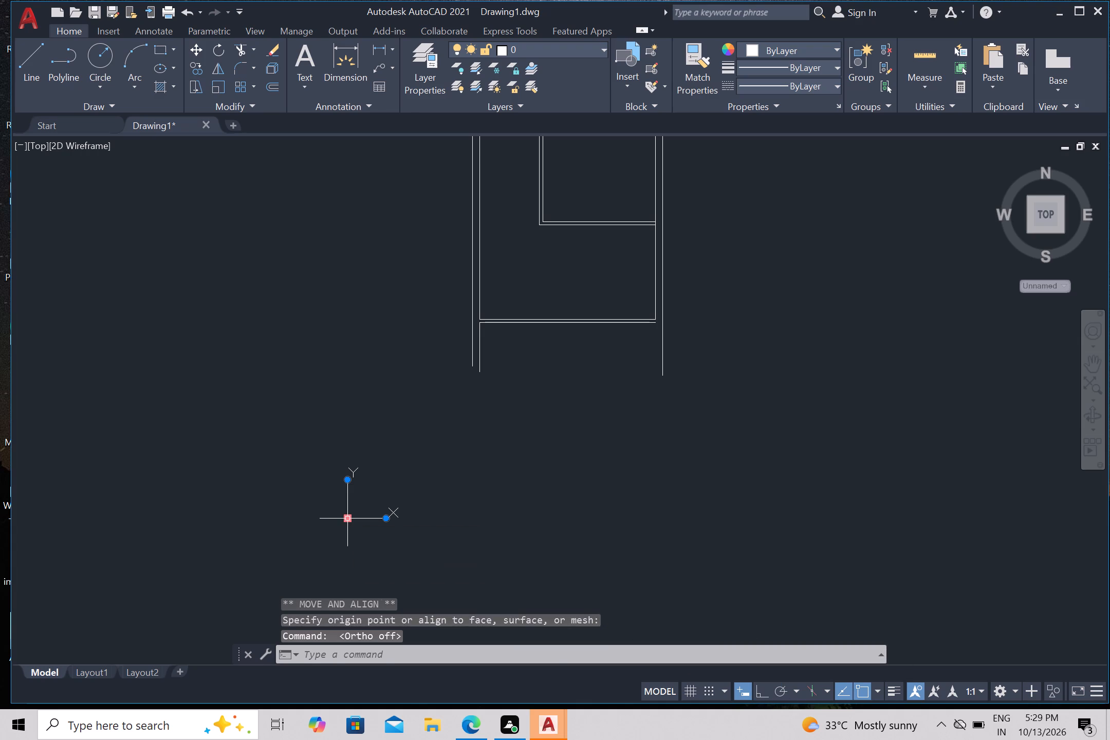
click(347, 519)
drag(60, 637, 60, 632)
key(Escape)
Offset both segments of the bottom wall's lower face line 10' downward.
scroll(361, 435, down, 2)
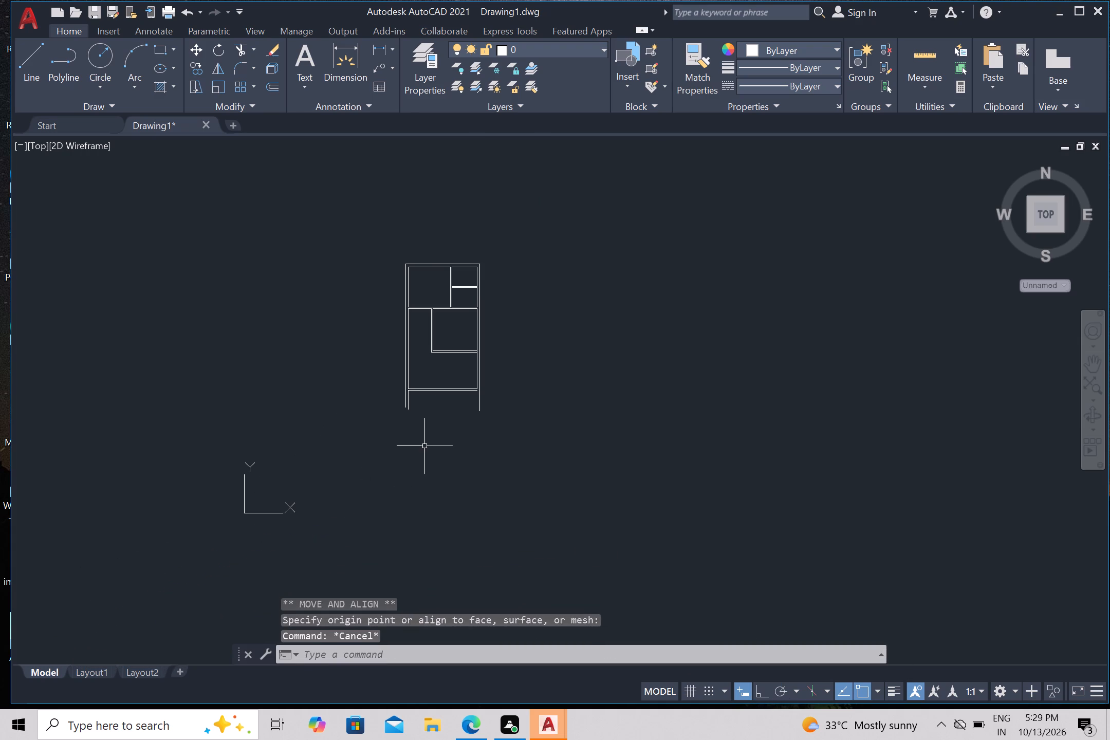
scroll(408, 445, up, 1)
middle_drag(404, 446, 282, 499)
middle_drag(280, 498, 275, 493)
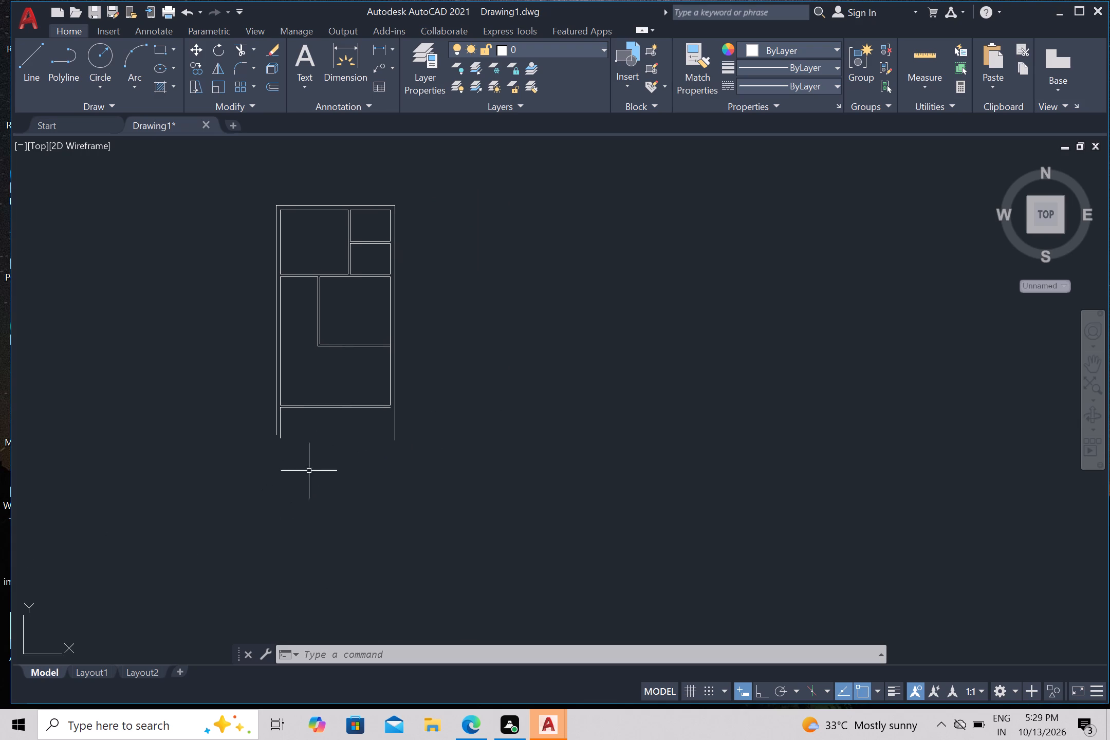
scroll(329, 454, up, 1)
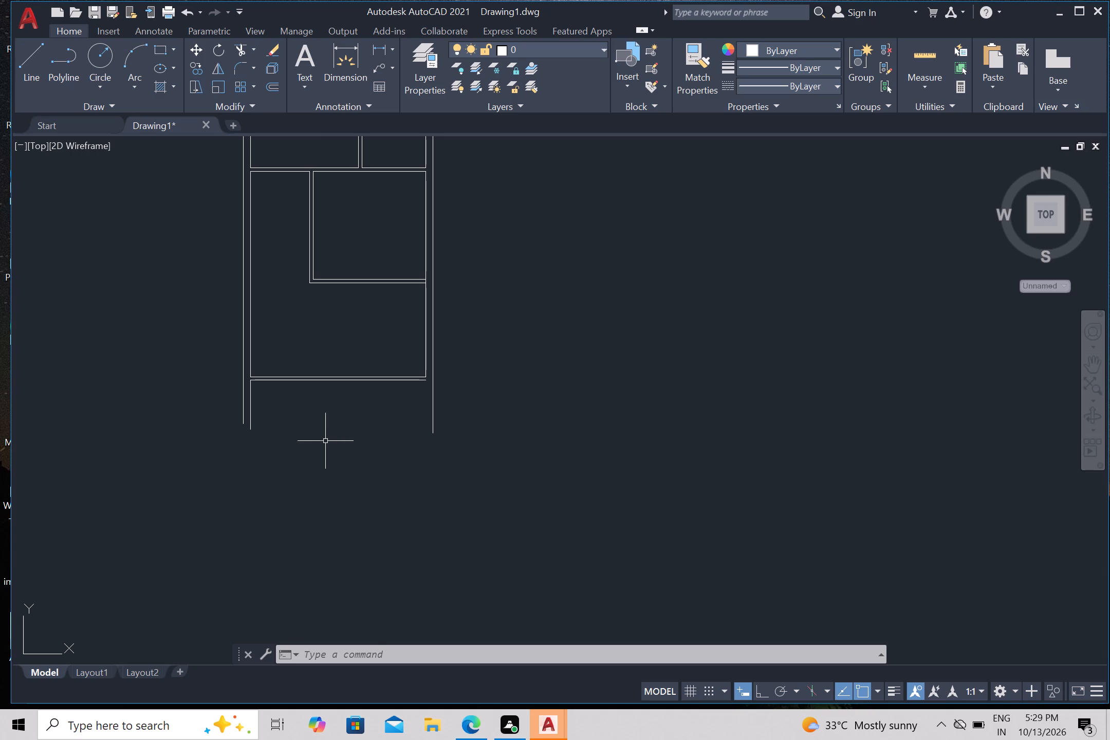
key(Escape)
key(o)
key(Return)
text(10)
key(apostrophe)
key(Return)
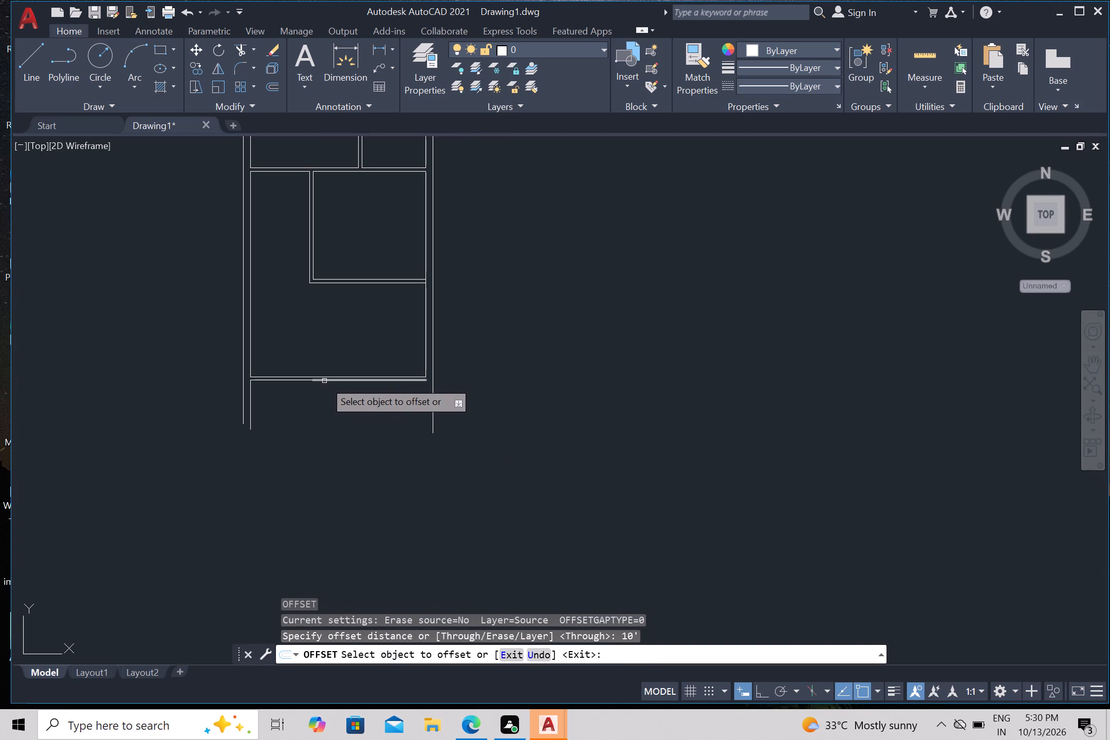
click(324, 381)
drag(327, 505, 331, 520)
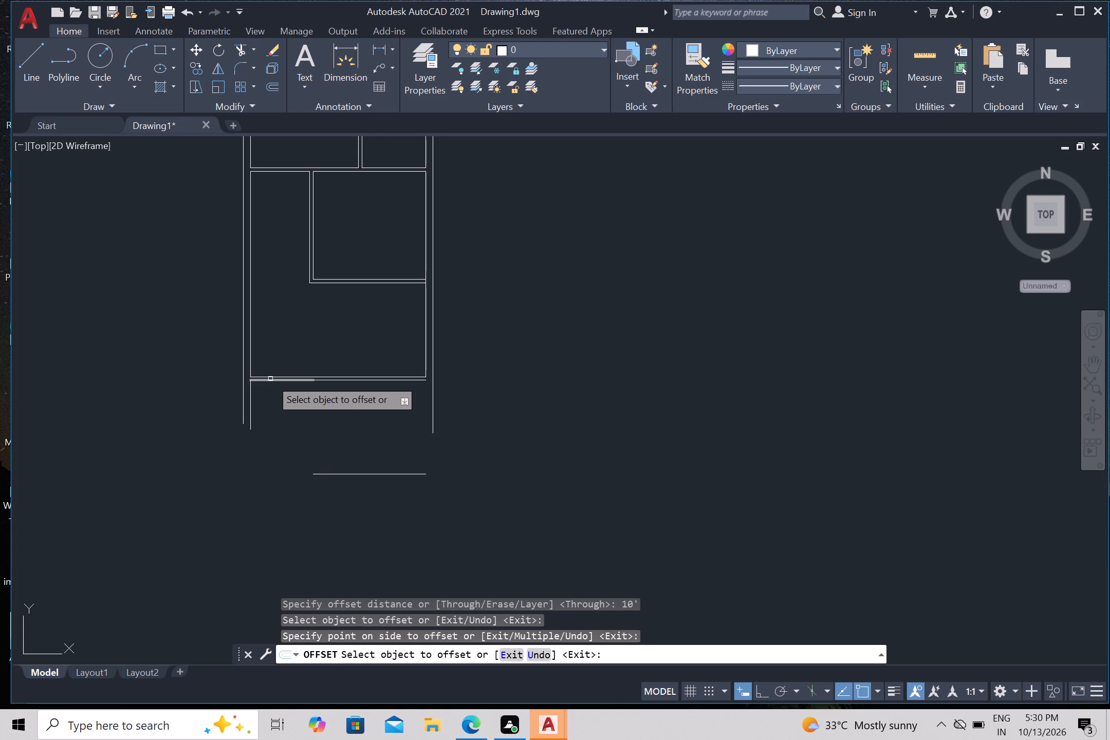
click(269, 379)
drag(249, 563, 235, 625)
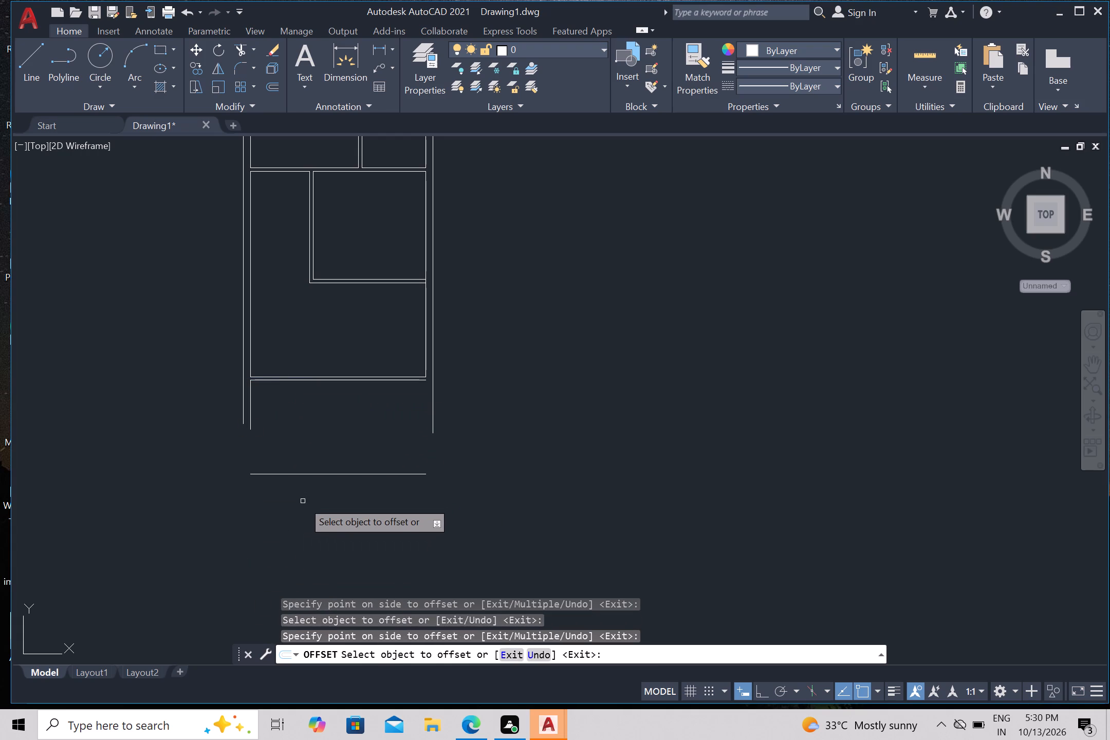
Offset both segments of the new lowest line 9" downward to form the wall thickness, and end the offset.
click(265, 474)
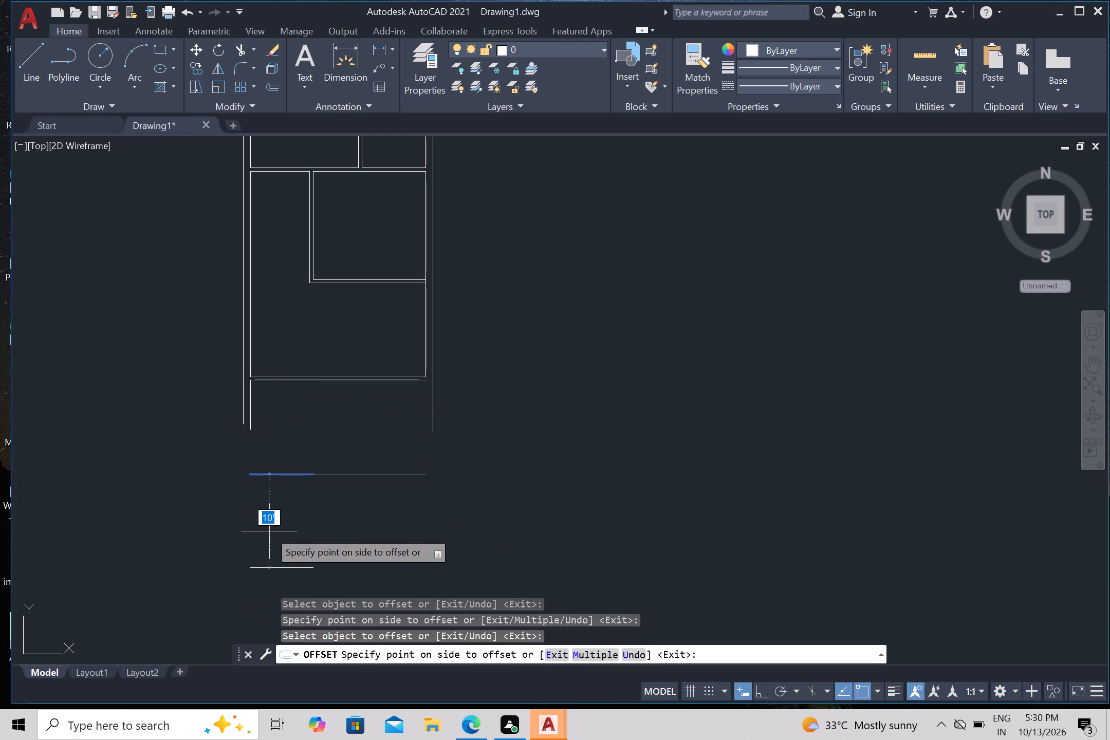
key(9)
key(shift+quotedbl)
key(Return)
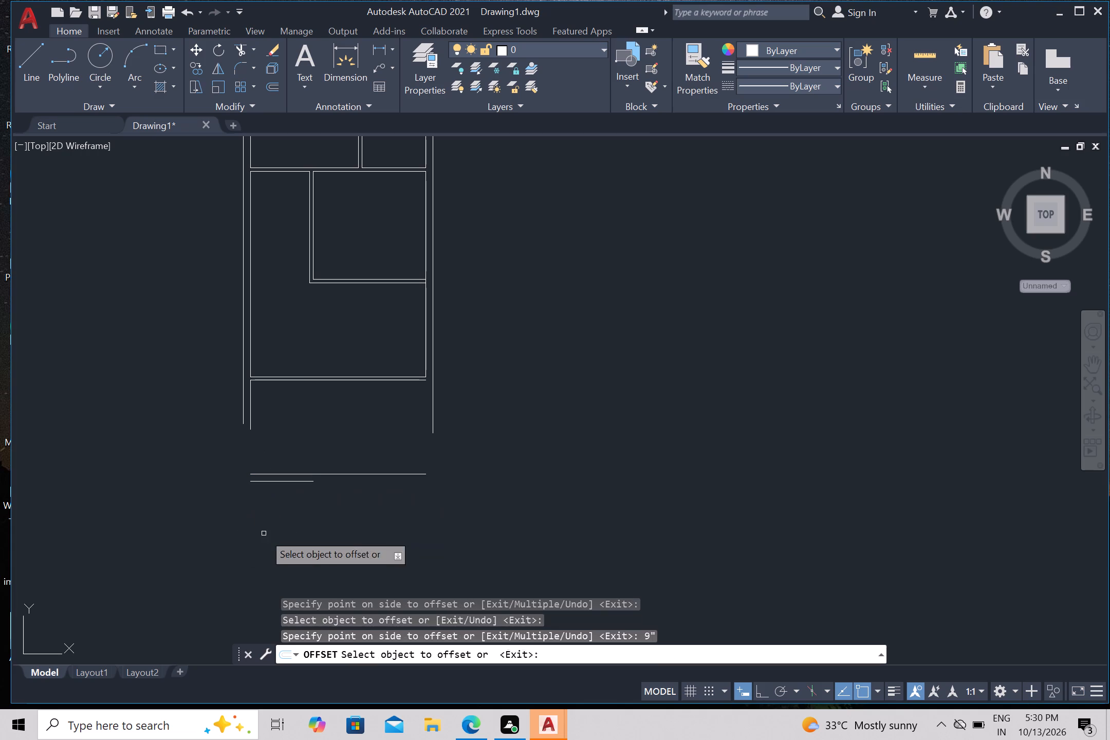
click(377, 378)
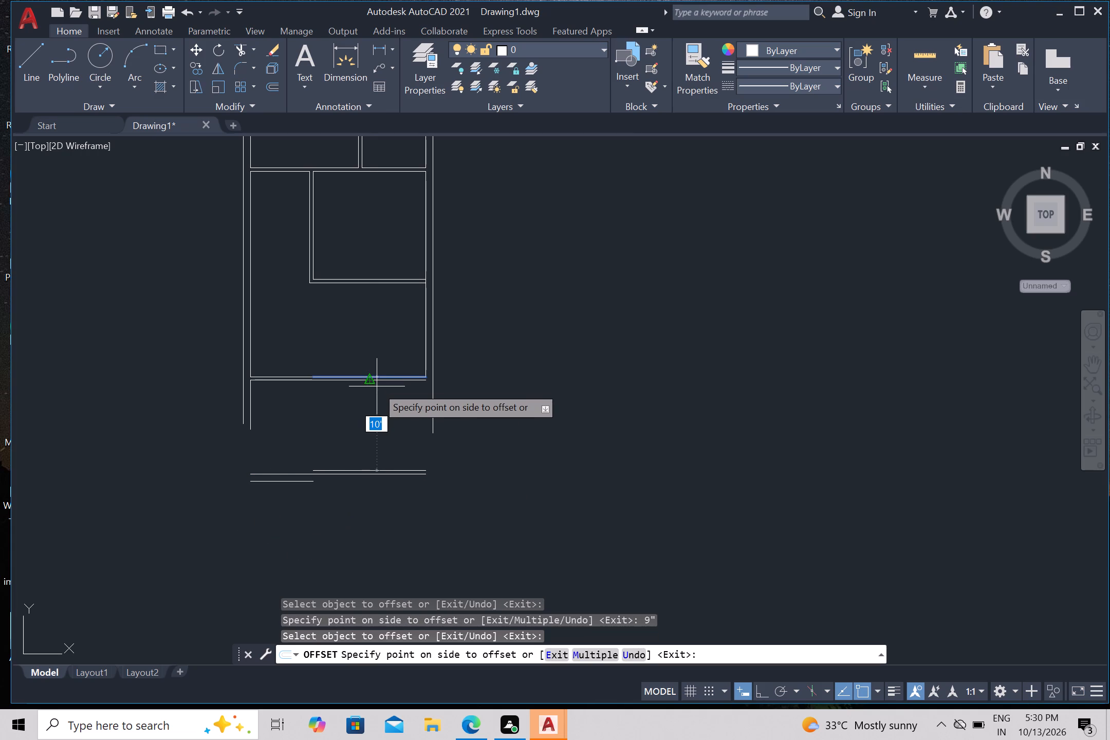
key(Escape)
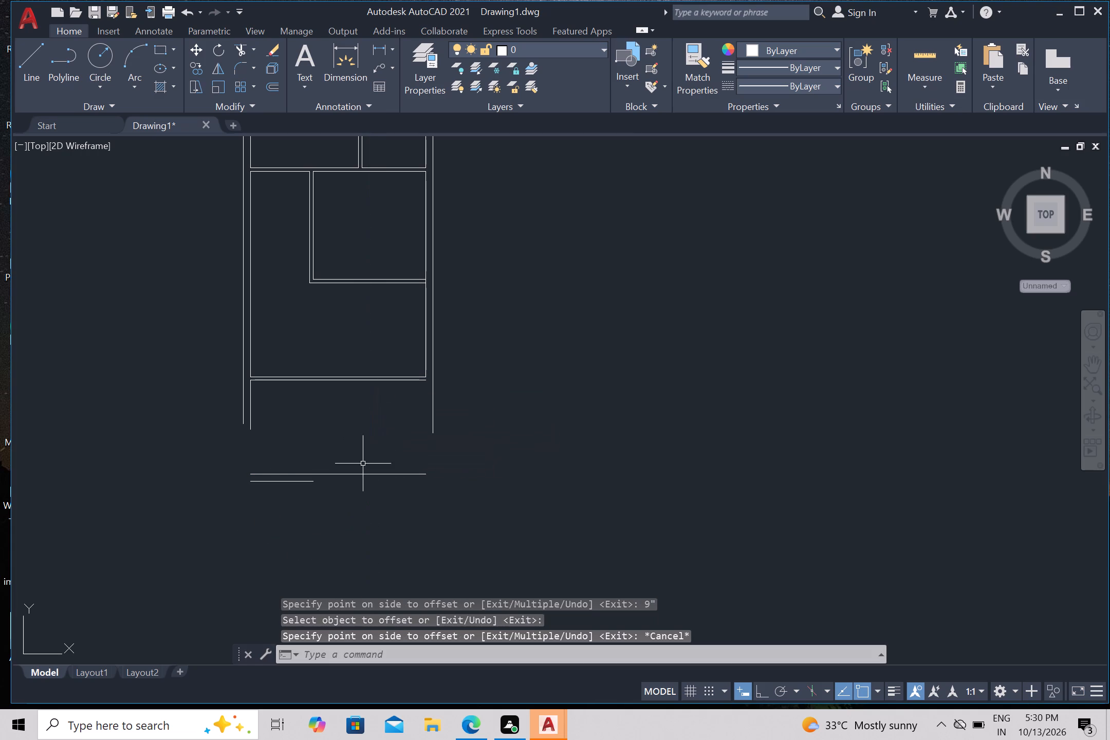
key(Return)
key(Return)
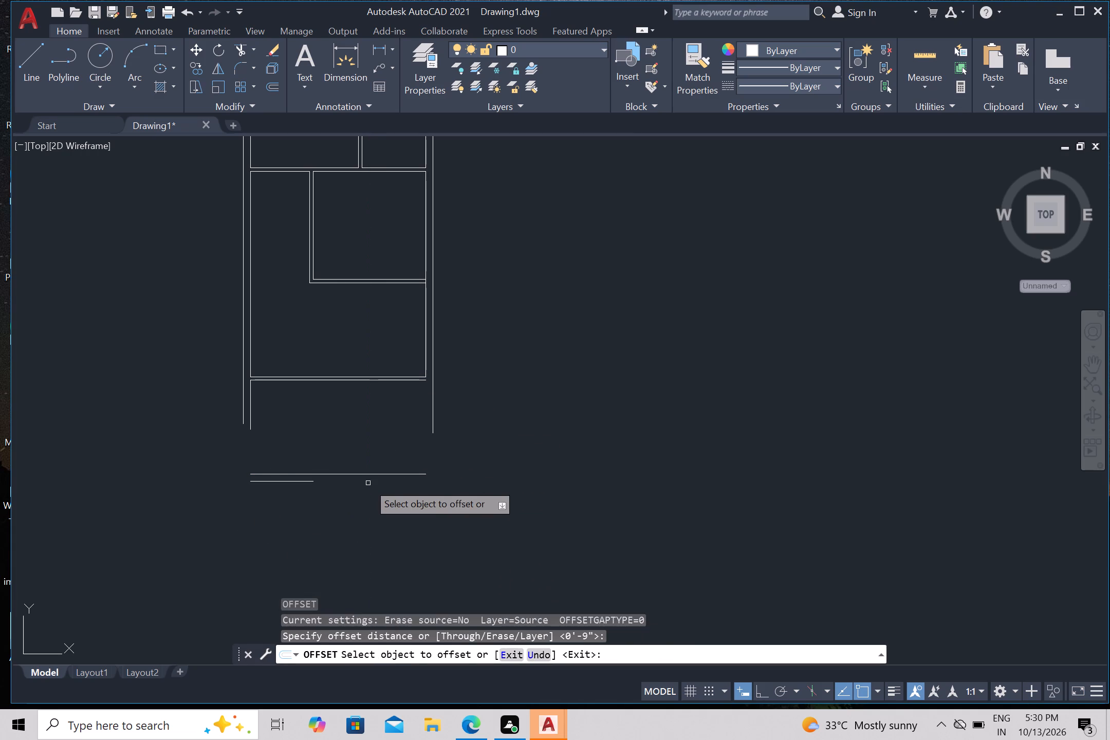
drag(366, 473, 365, 478)
click(363, 522)
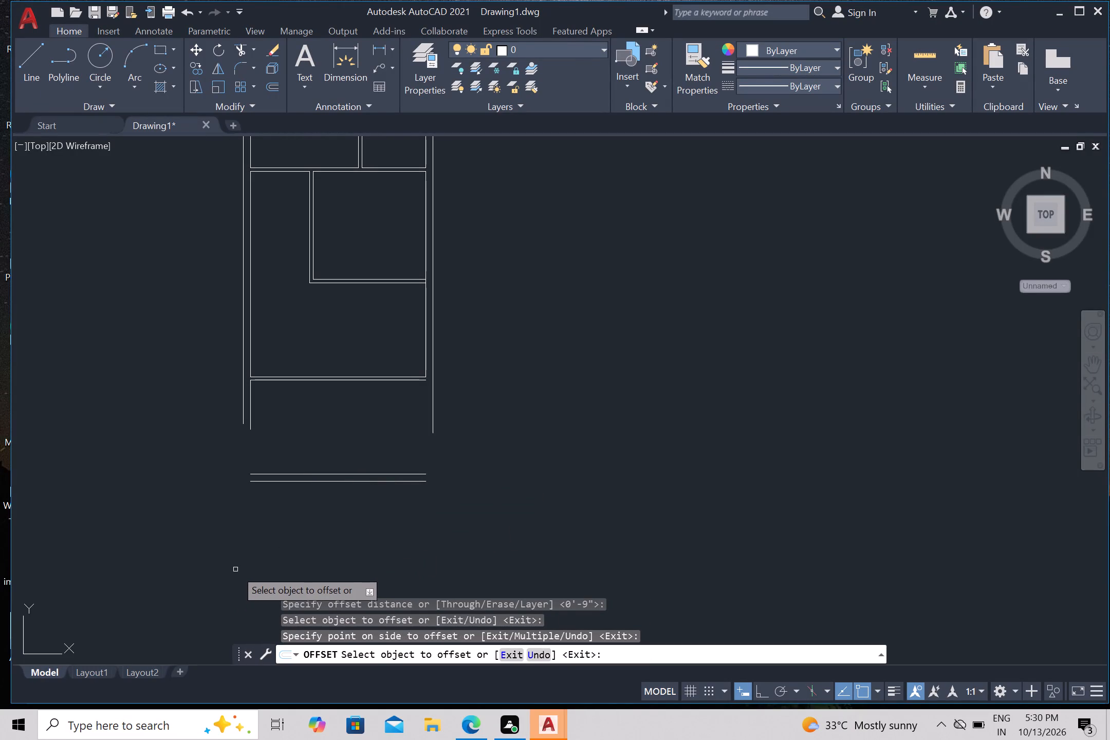
key(Return)
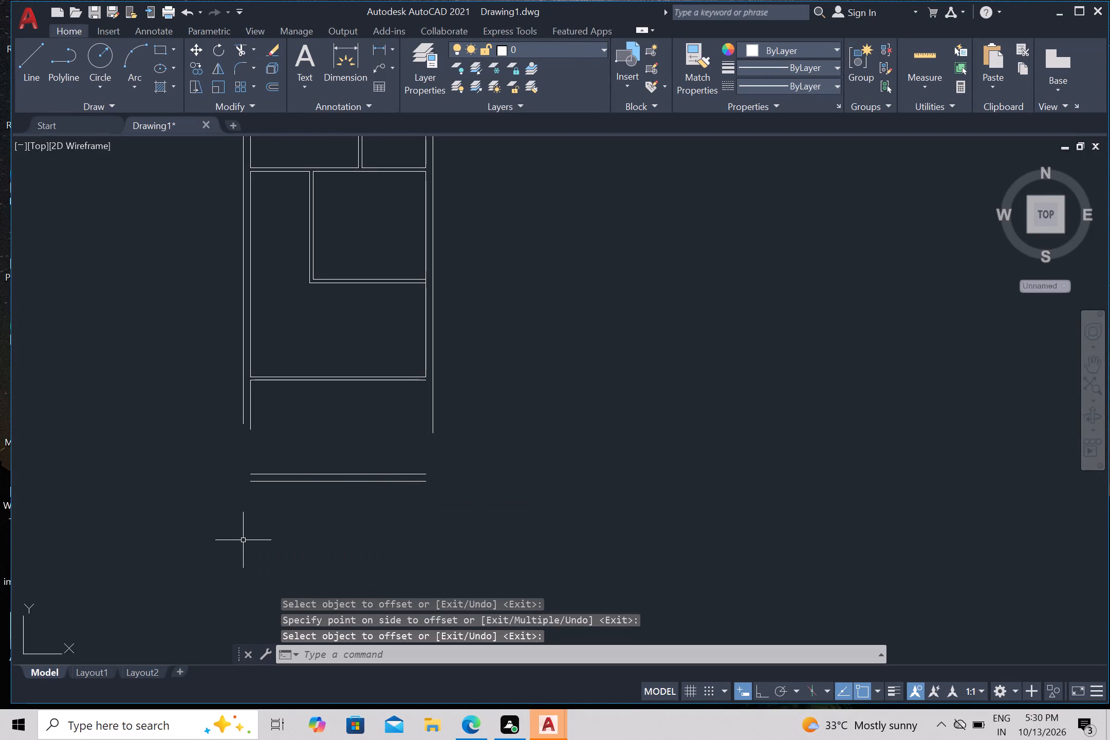
Draw the left wall's inner face down to the bottom wall's upper line and its outer face about 13'-3" farther down.
key(l)
key(Return)
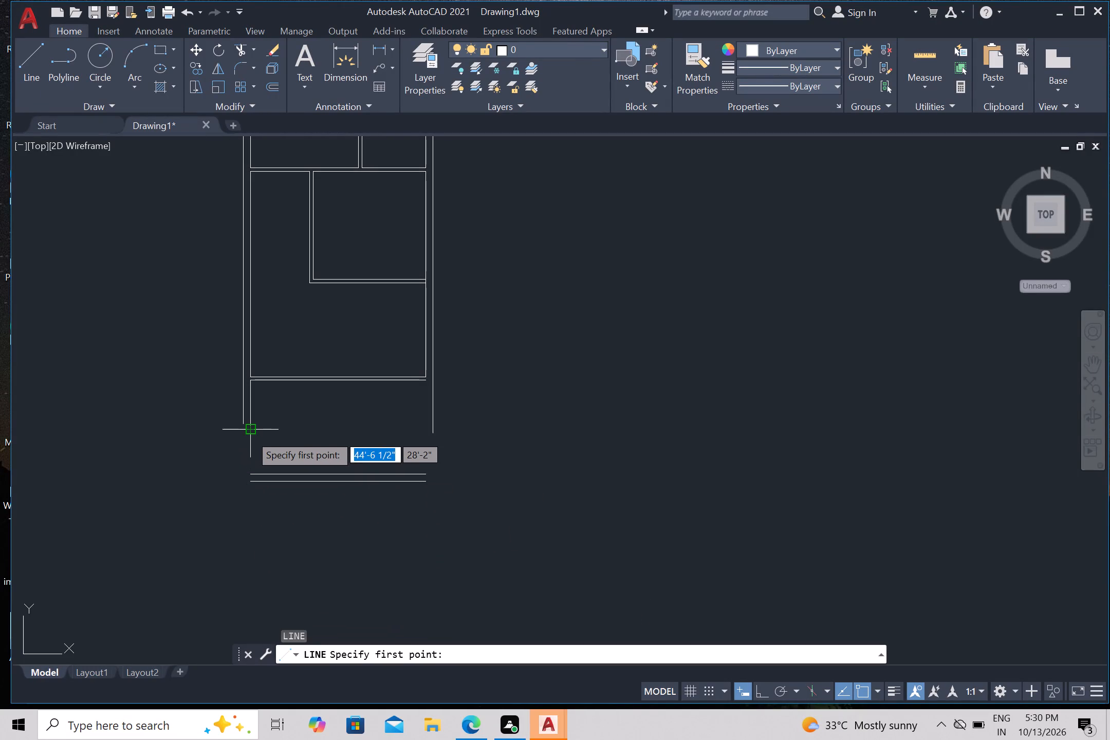
click(250, 432)
click(250, 471)
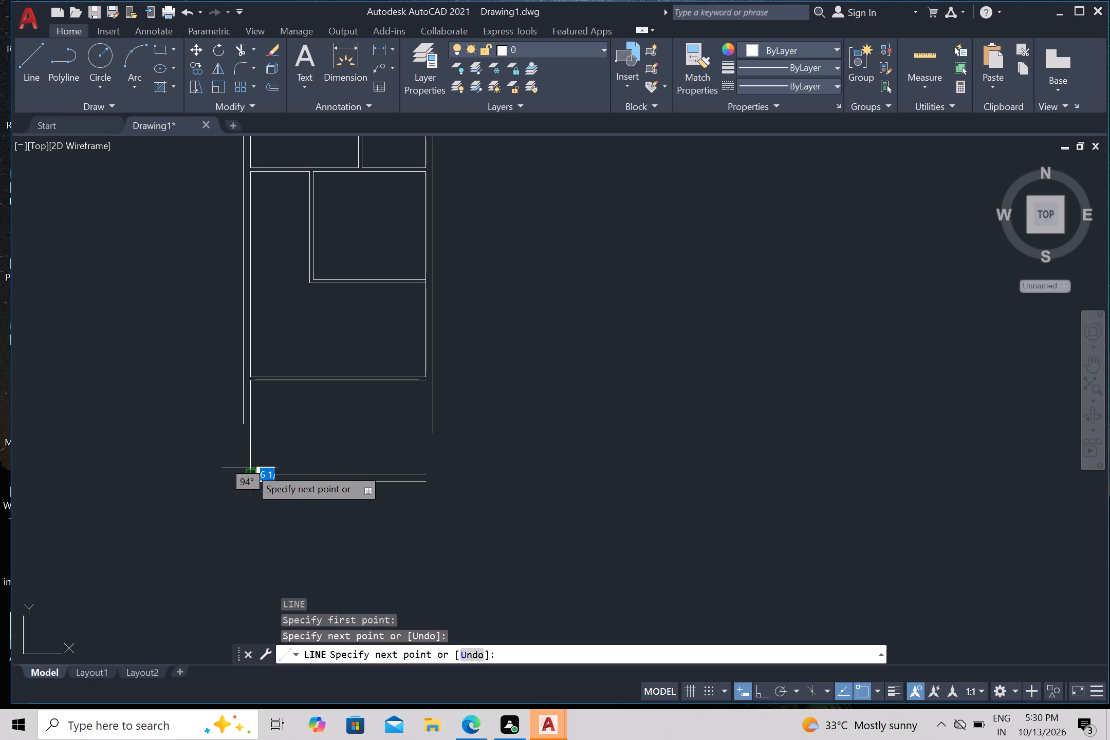
key(Escape)
key(Return)
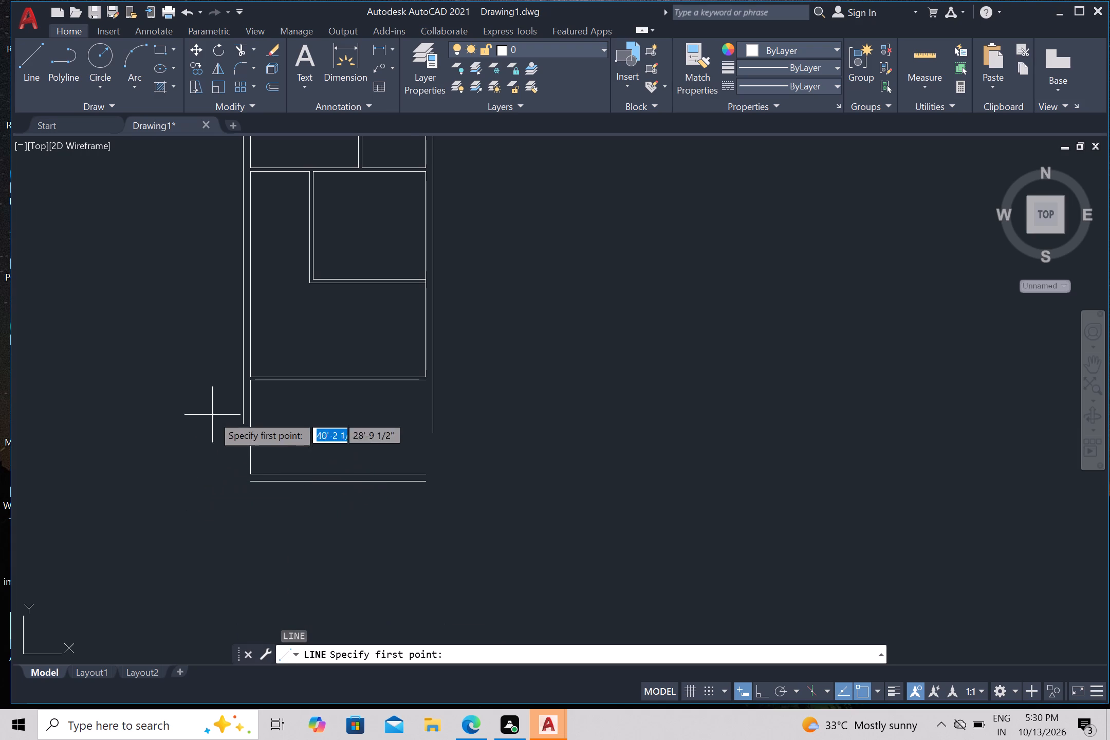
drag(240, 425, 240, 434)
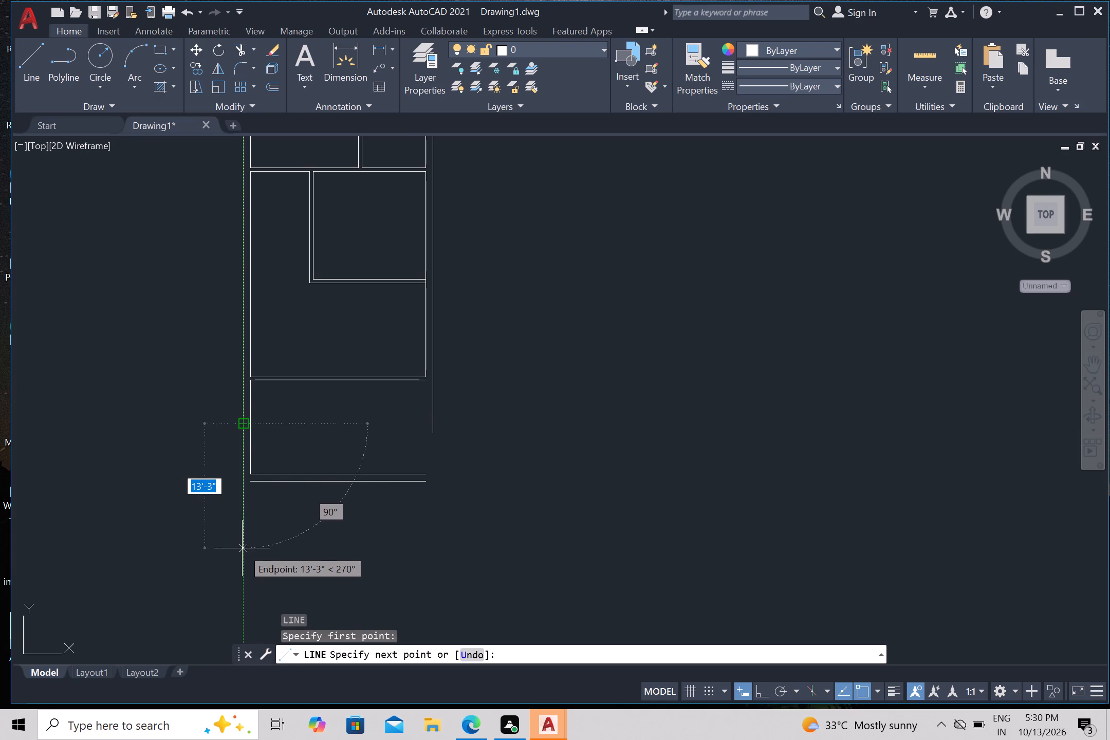
click(242, 548)
key(Return)
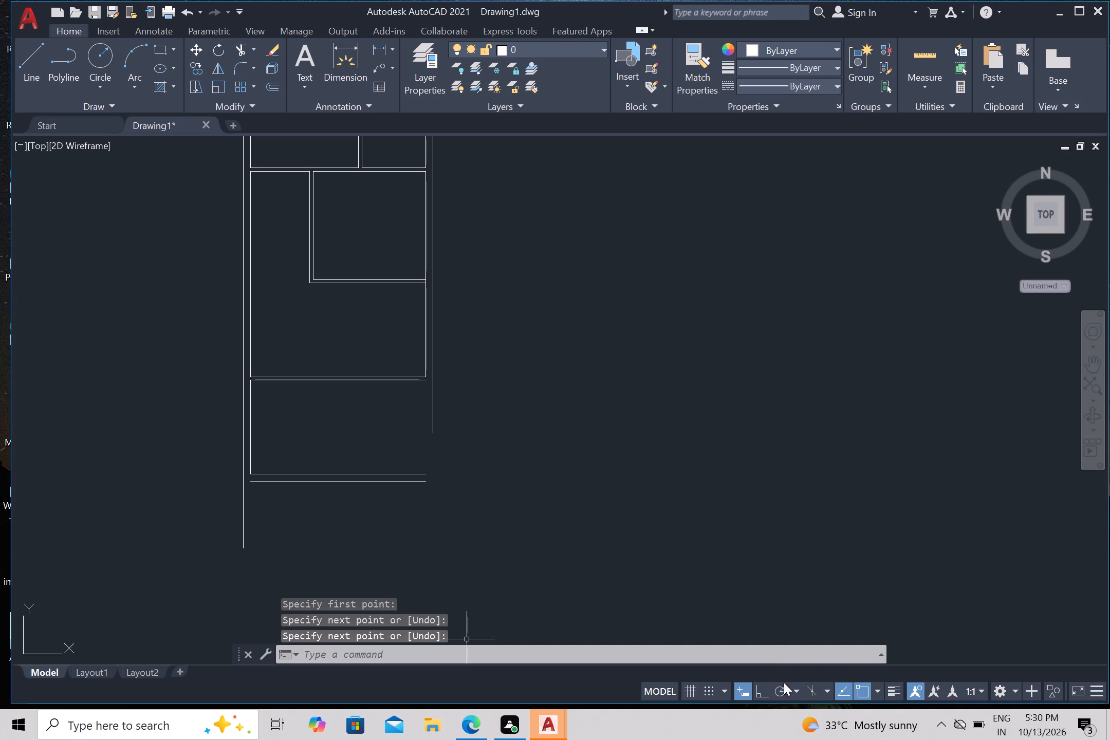
Turn Ortho on and draw the right wall's outer face down past the bottom wall and its inner face about 9'-5" down to the bottom wall's upper line.
click(760, 694)
key(Return)
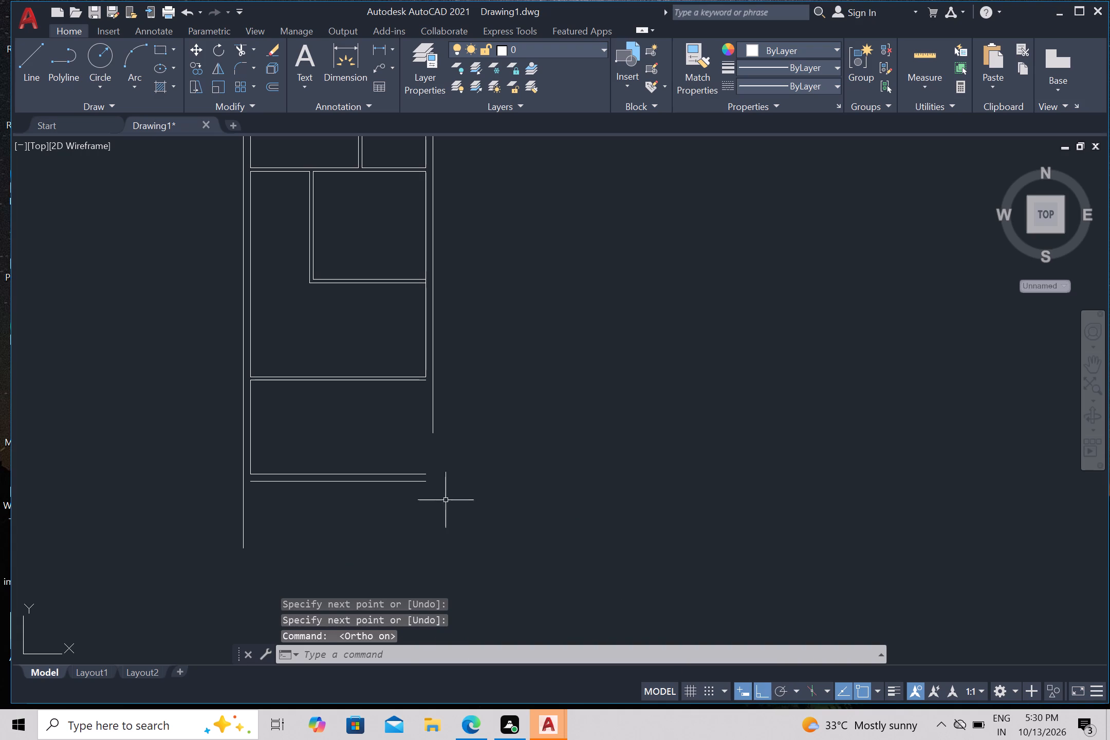
click(433, 432)
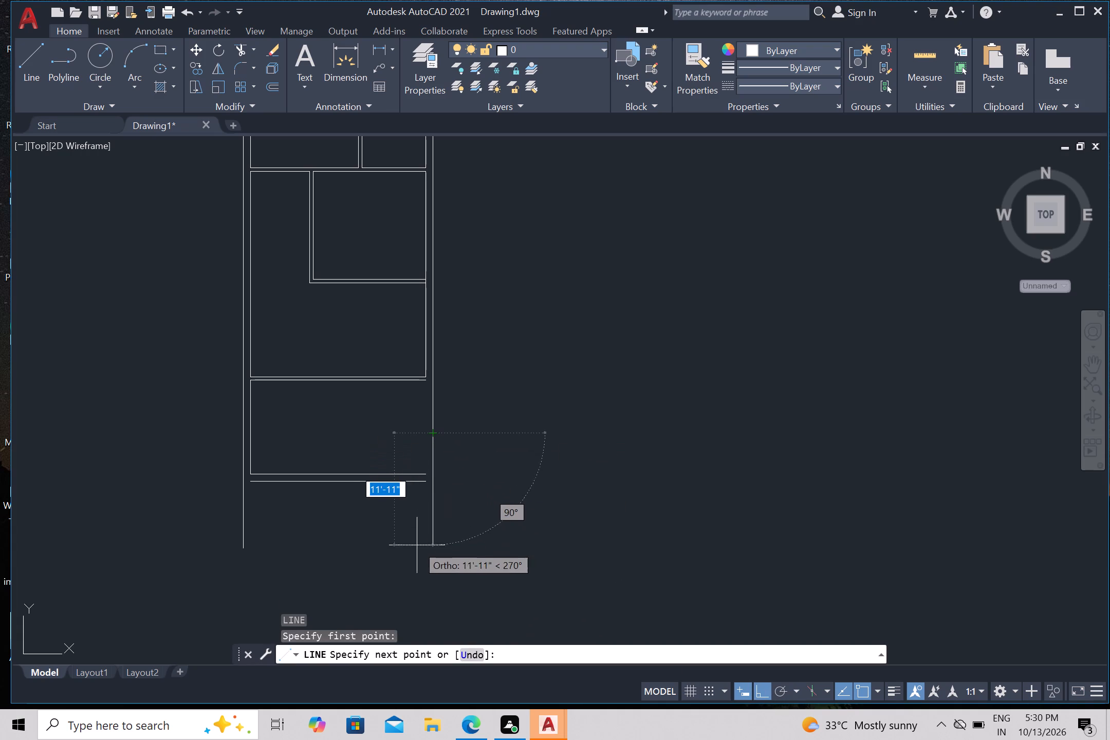
click(415, 556)
key(Return)
key(Return)
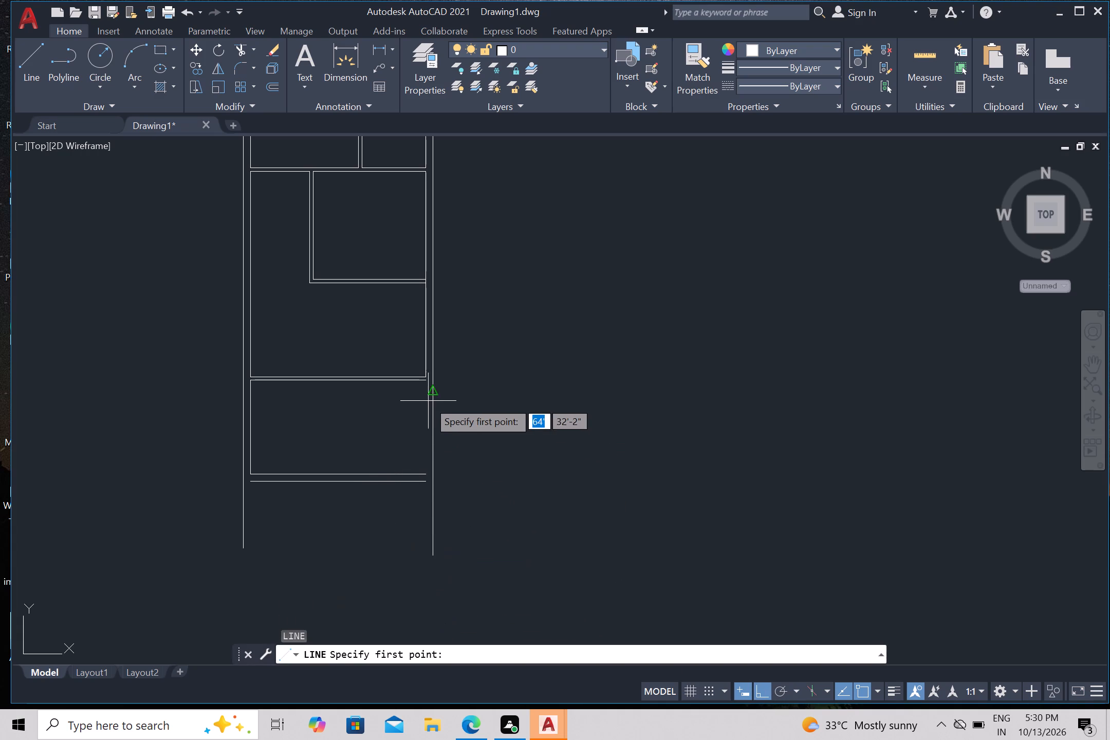
drag(419, 387, 418, 397)
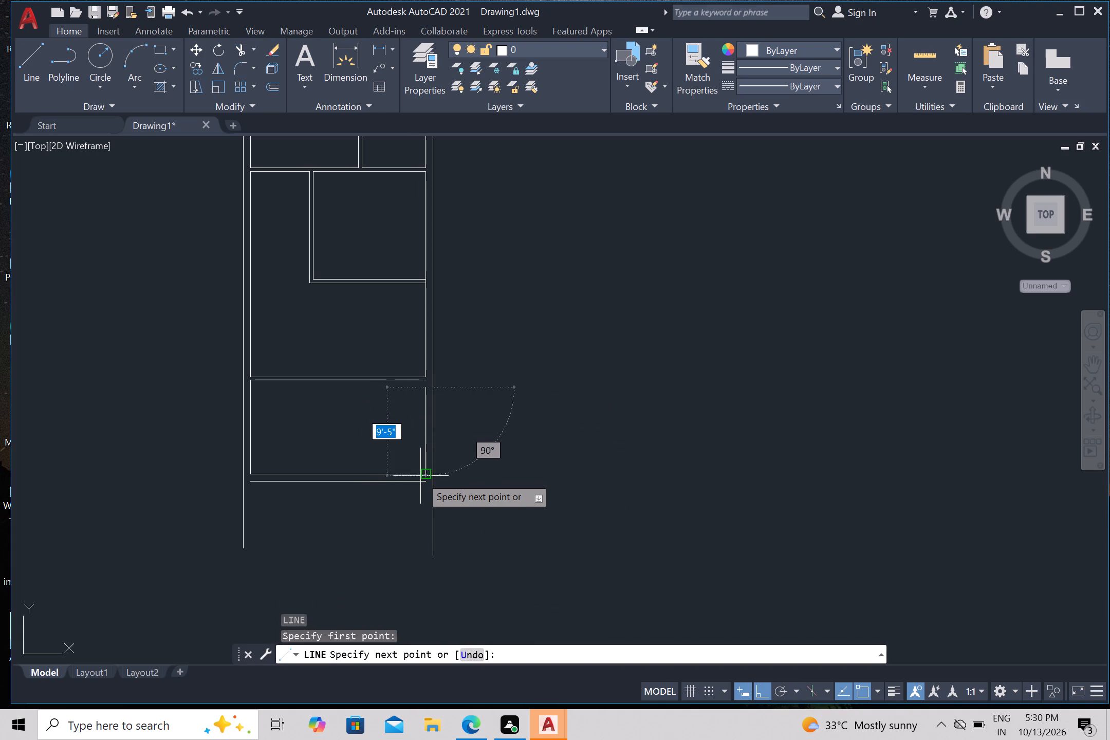
click(421, 472)
key(Return)
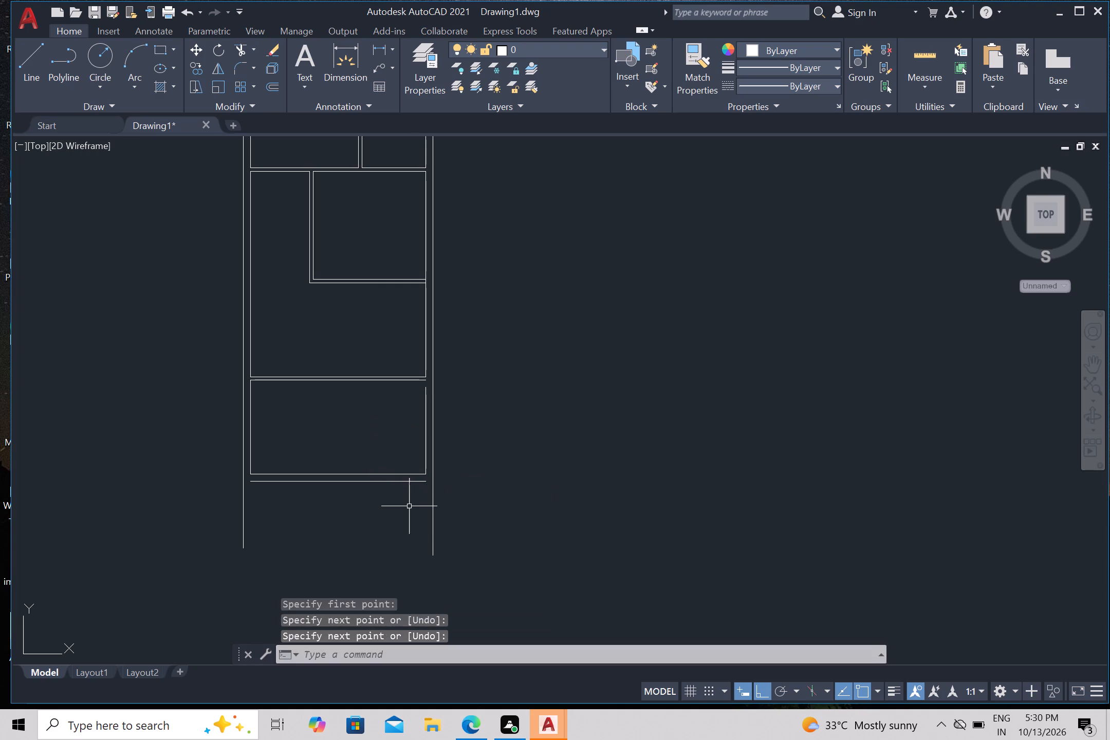
Draw horizontal lines from both ends of the lowest wall line outward past the left and right outer wall faces.
key(Return)
click(423, 482)
click(475, 479)
key(Return)
key(Return)
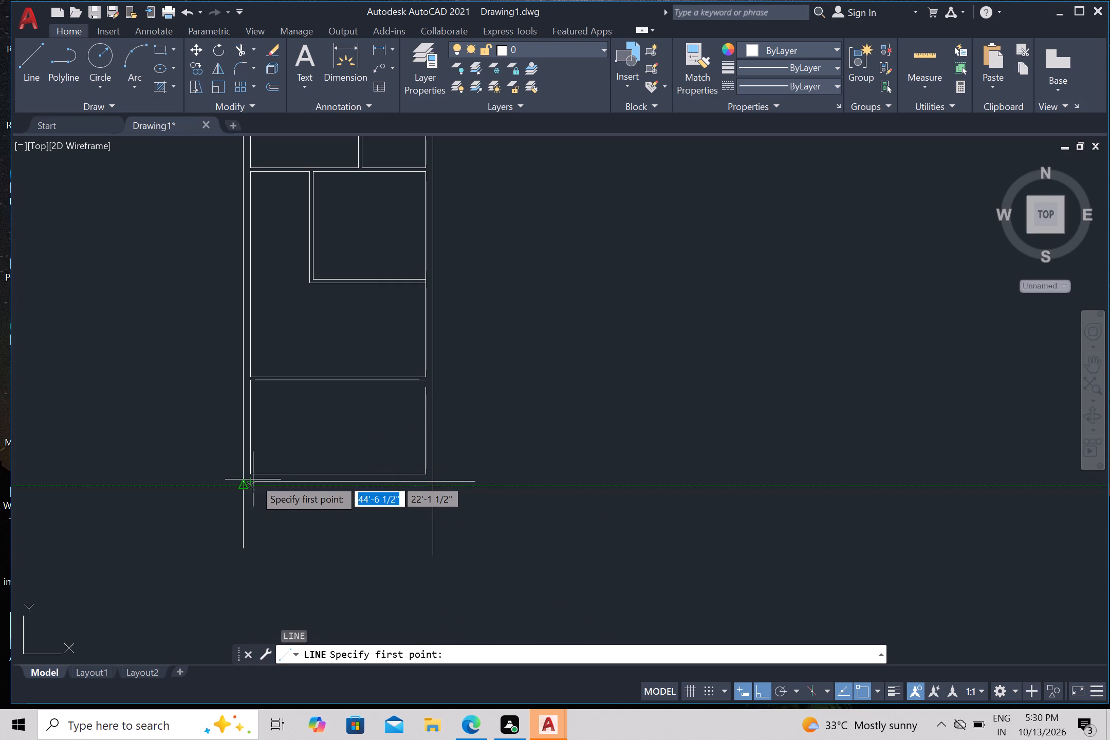
click(251, 480)
click(195, 498)
key(Return)
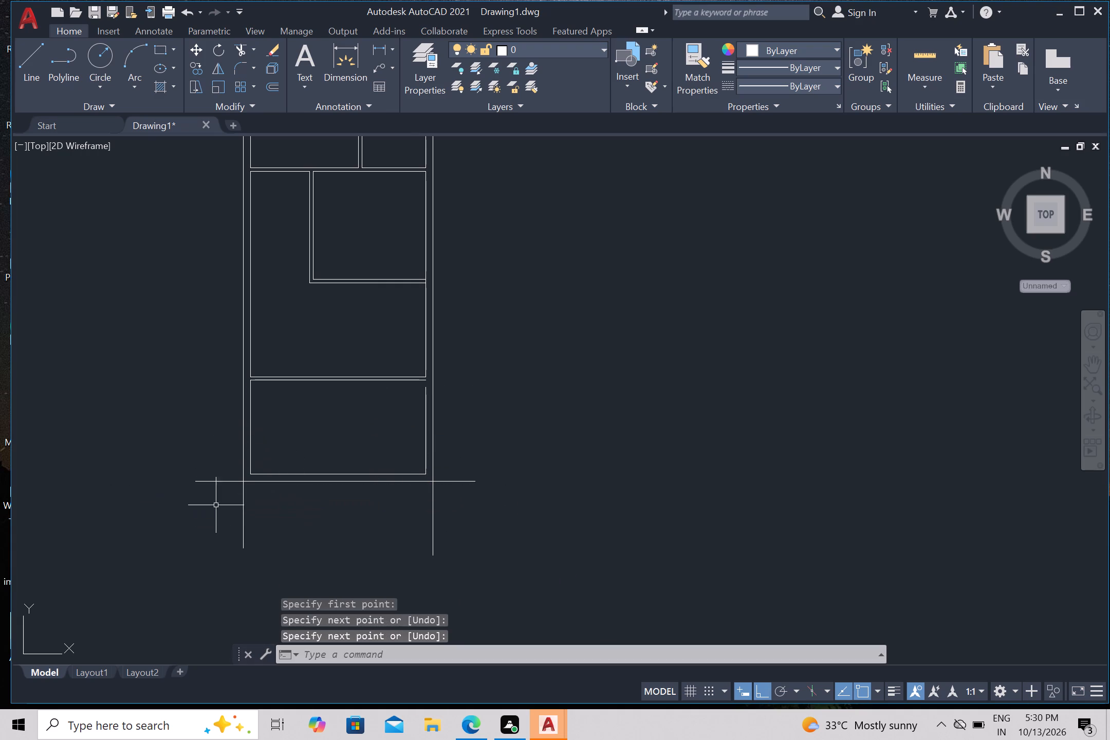
Trim the overhanging line ends at both bottom outer corners and end the trim.
text(tr)
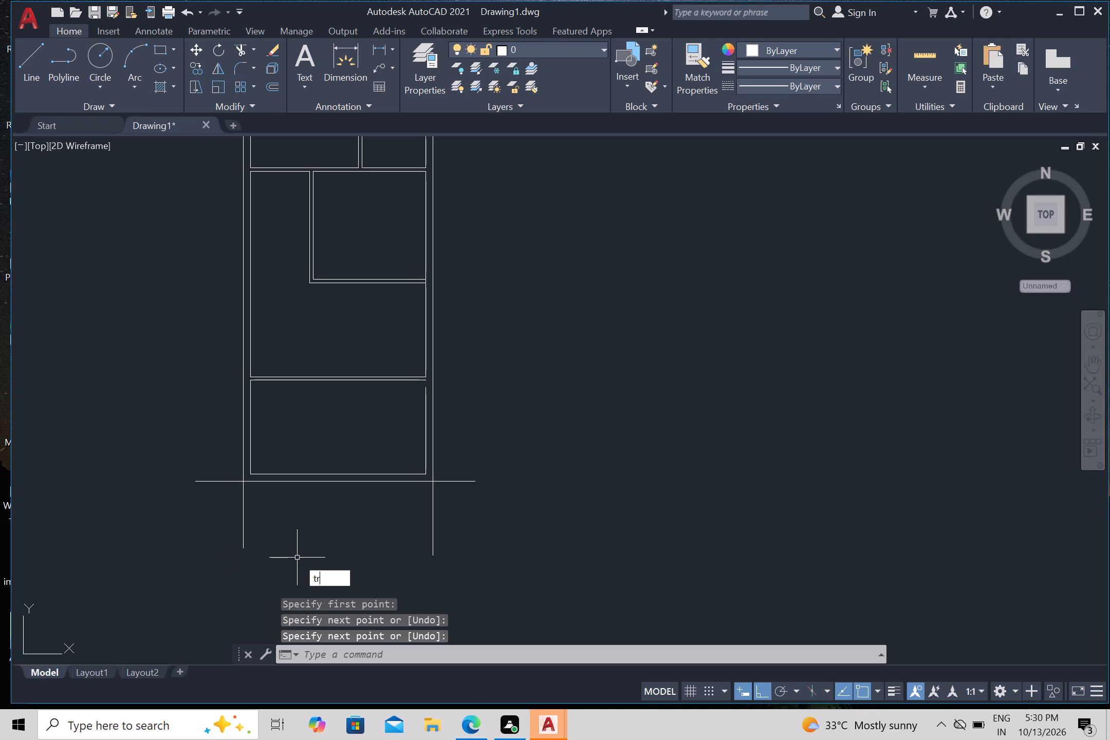
key(Return)
drag(393, 513, 399, 512)
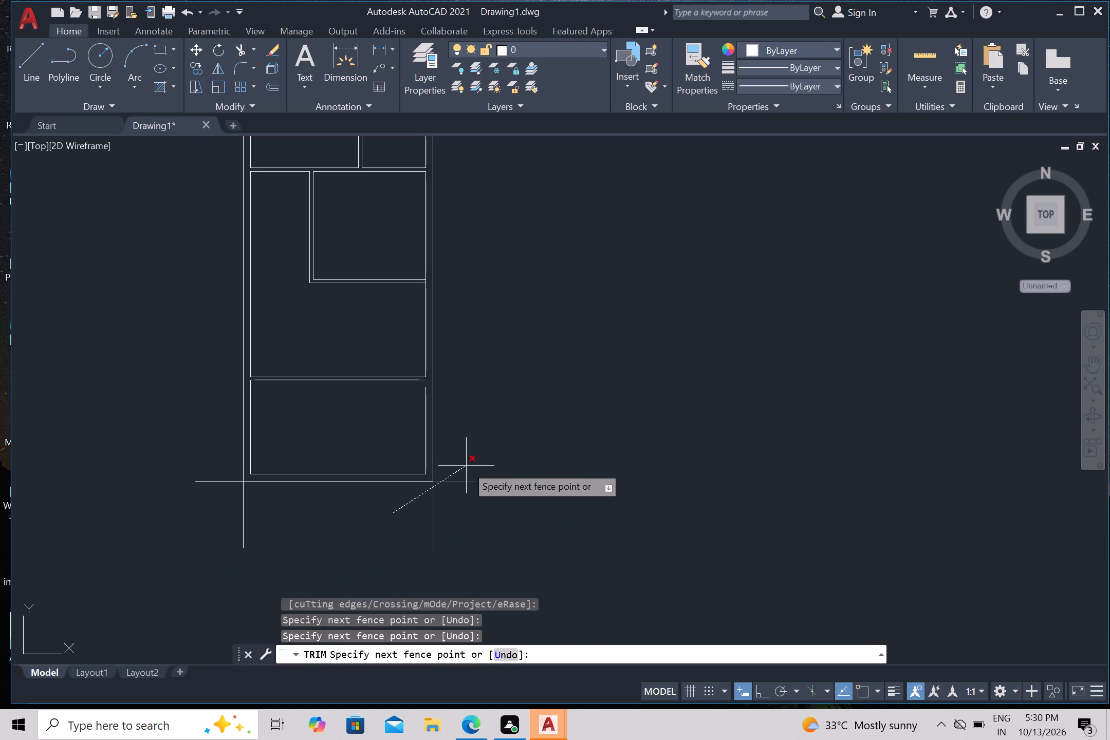
click(466, 466)
click(263, 525)
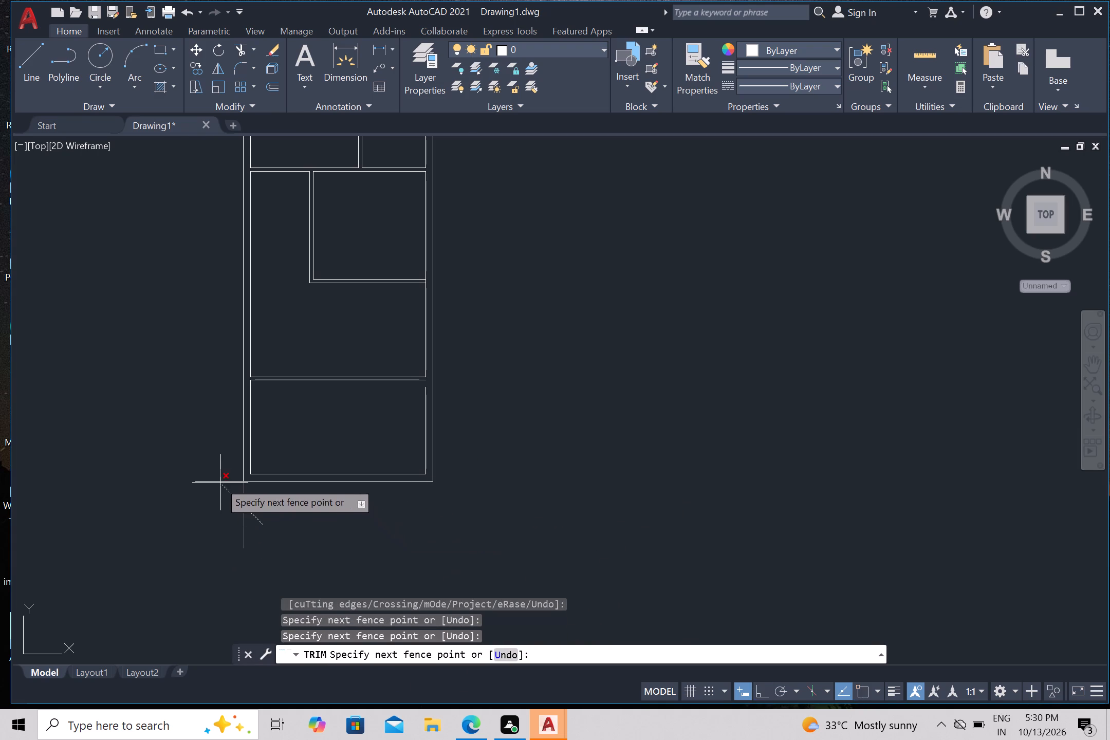
click(220, 459)
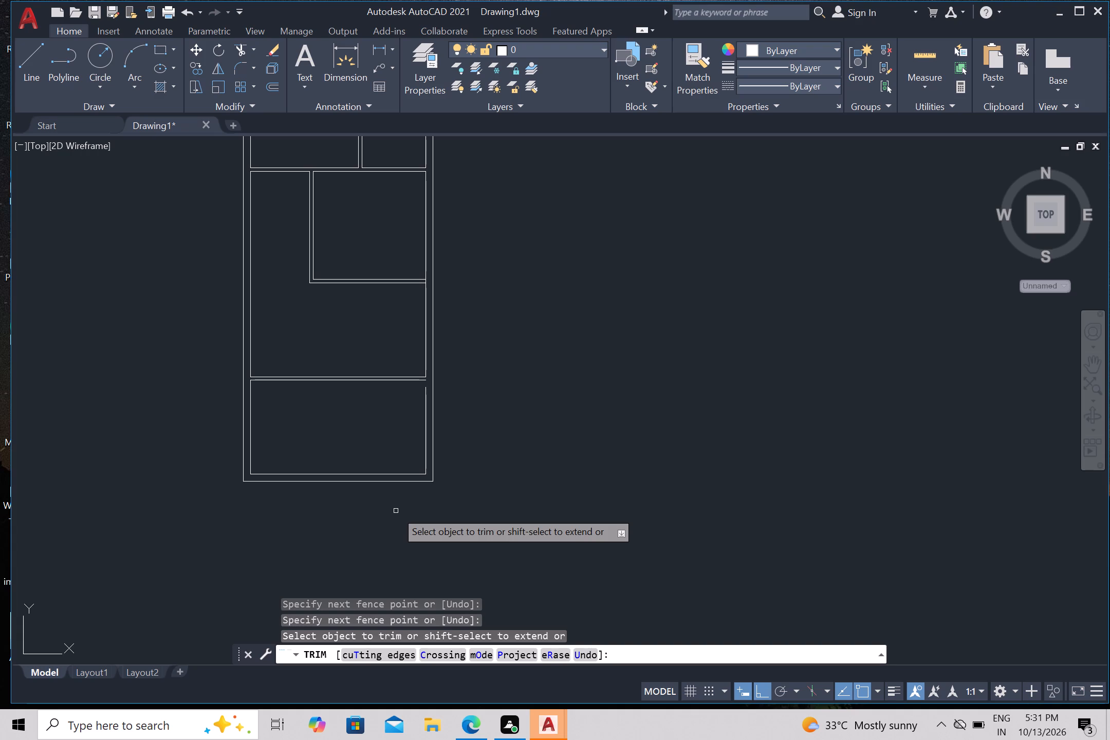
scroll(425, 415, up, 2)
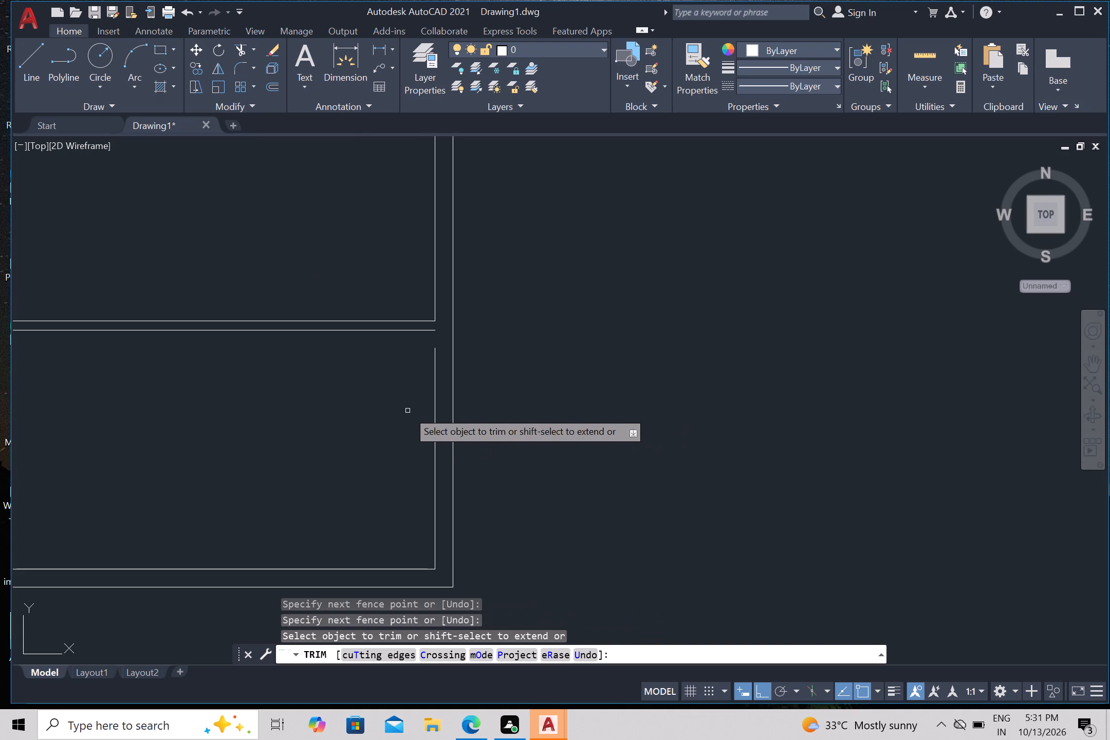
key(Escape)
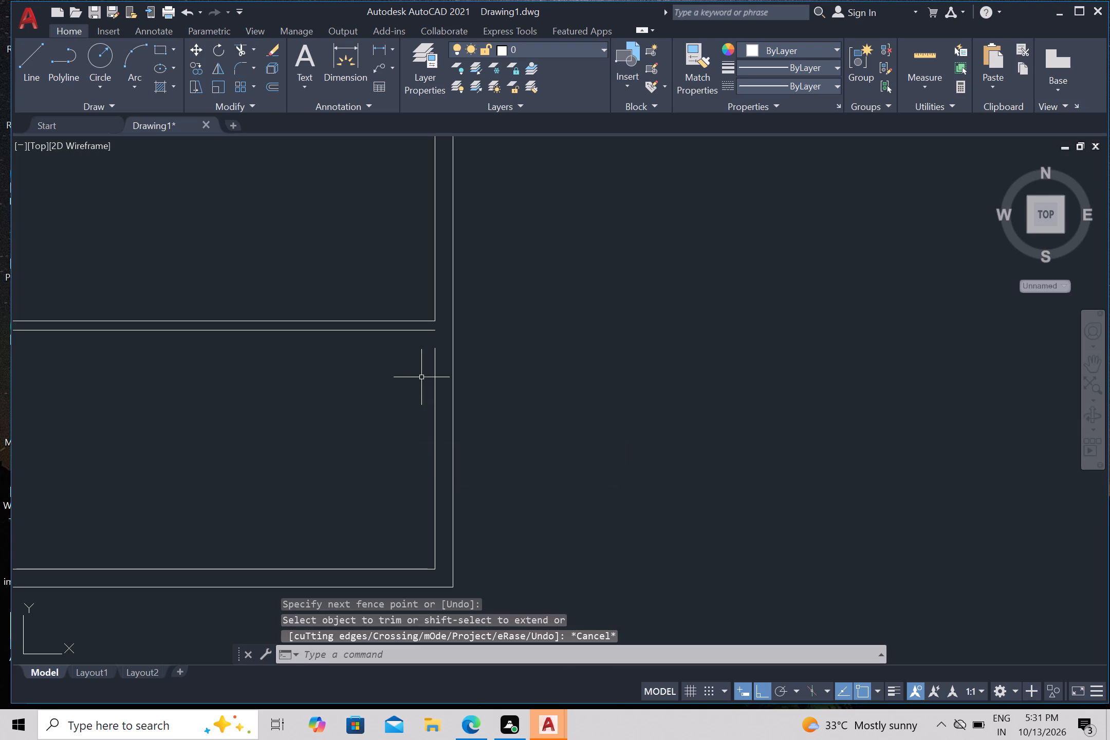
Draw a short vertical line closing the gap at the top of the bottom room's right inner wall face.
key(l)
key(Return)
scroll(437, 335, up, 2)
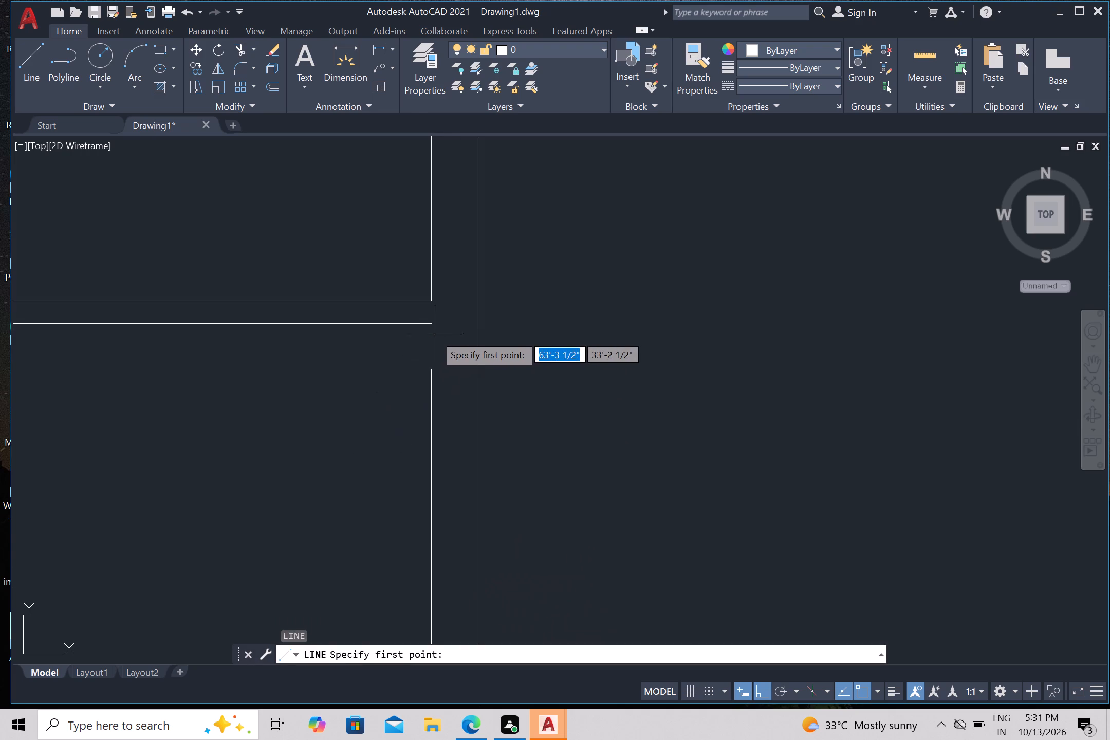
drag(434, 320, 434, 325)
click(425, 366)
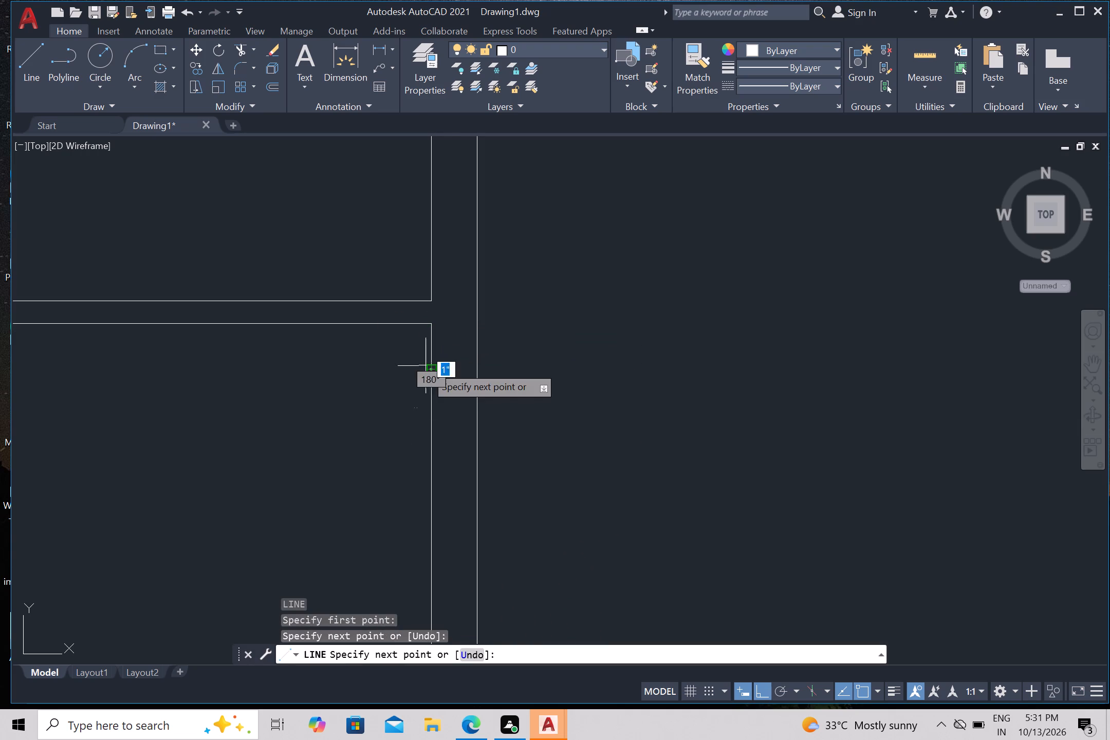
key(Escape)
Join the short line and the wall line below it into a single right inner face line.
scroll(435, 378, down, 2)
scroll(435, 381, up, 2)
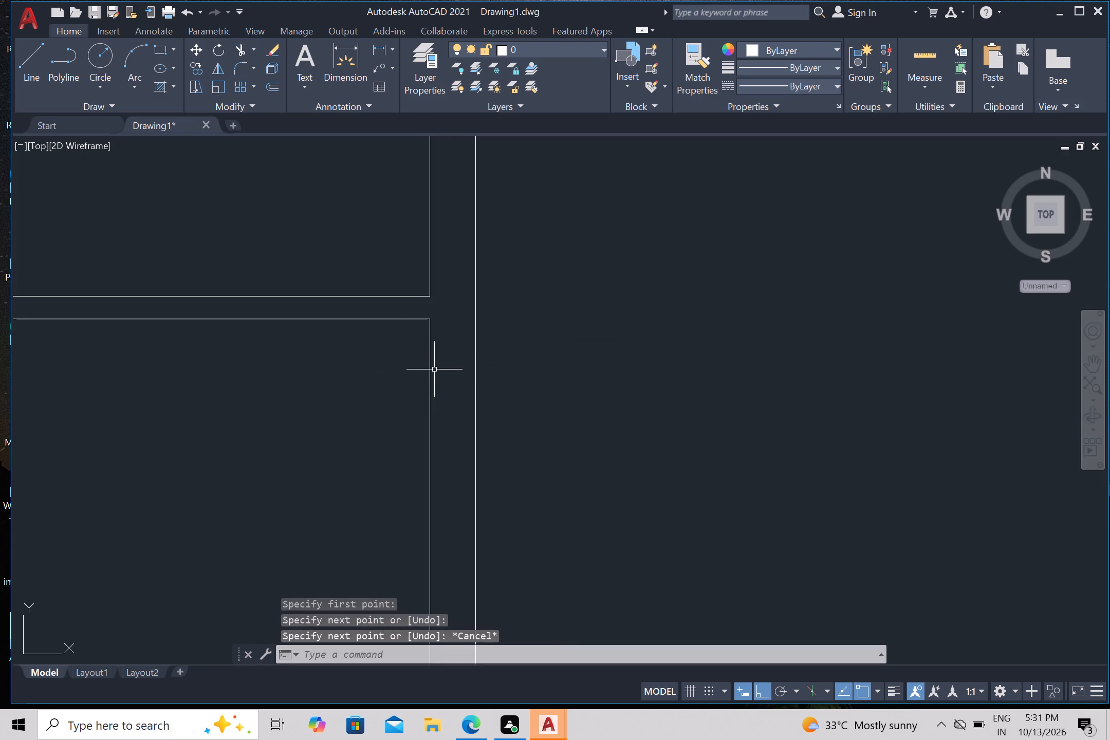
click(429, 354)
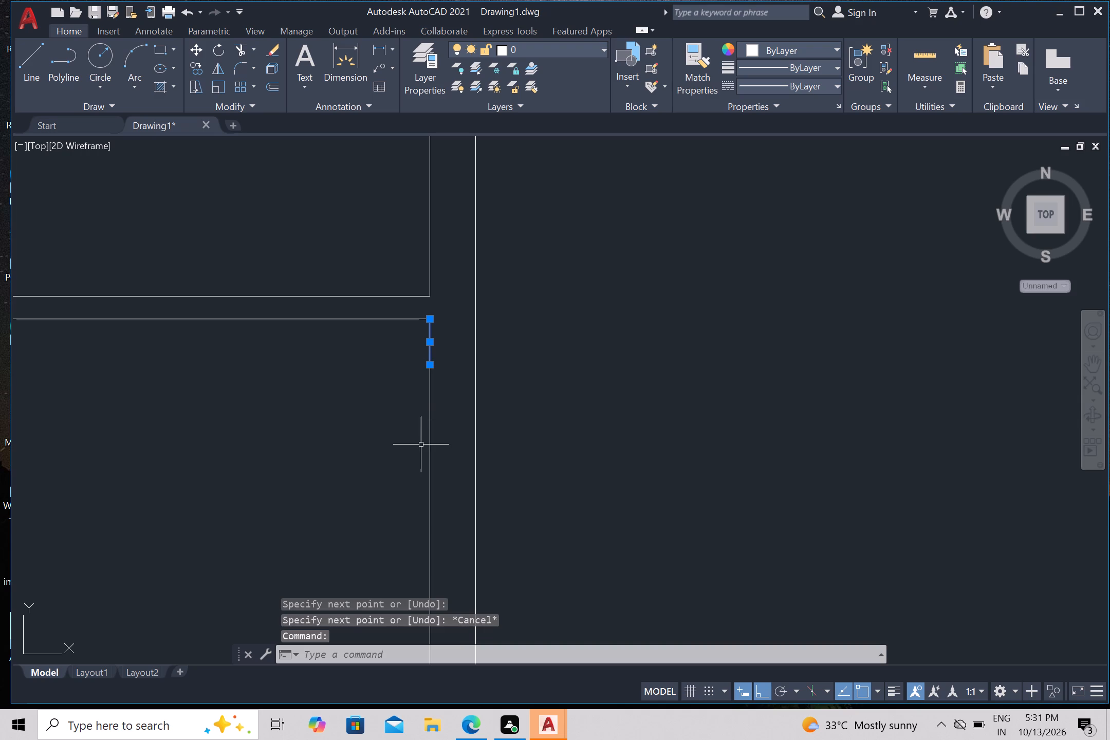
click(428, 448)
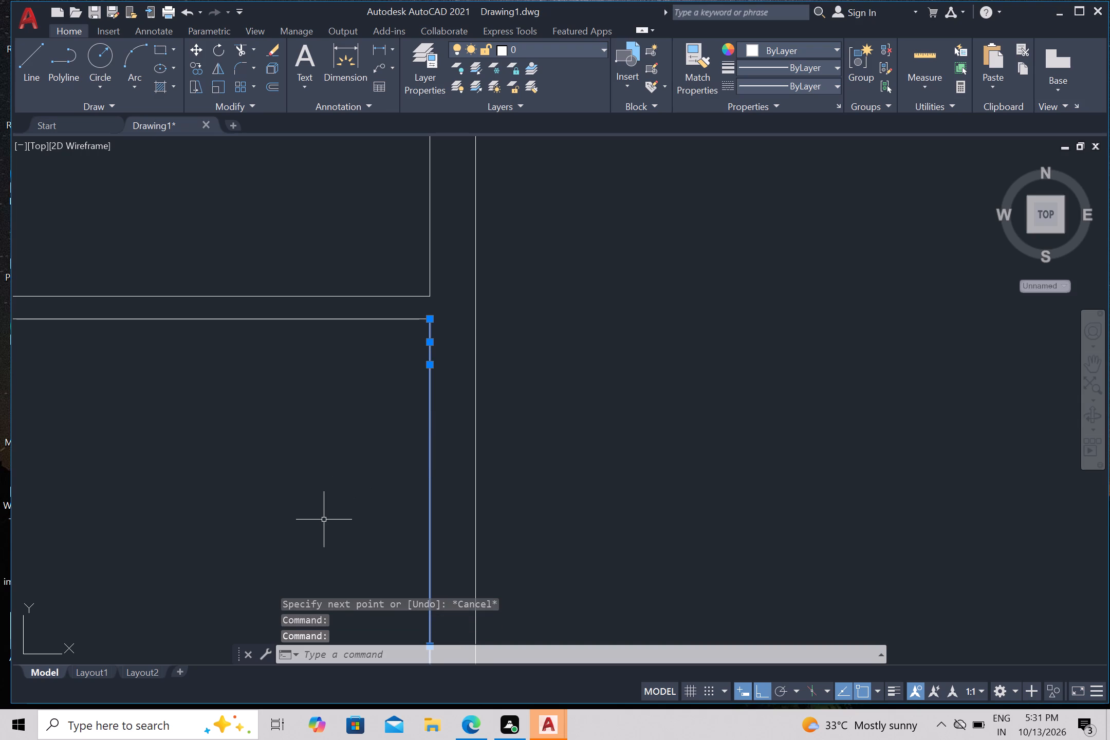
key(j)
key(Return)
Offset the bottom room's right inner face line 10'8" to the left to start a partition.
scroll(381, 499, down, 2)
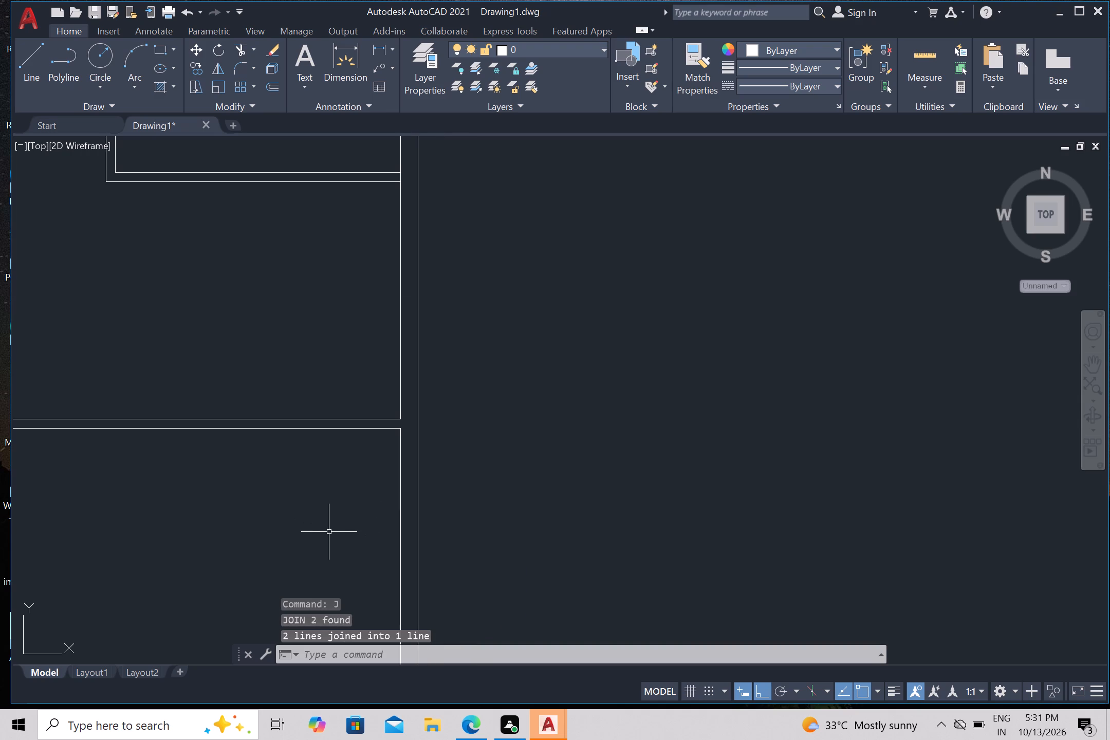
scroll(329, 532, down, 2)
middle_drag(322, 543, 438, 458)
scroll(438, 459, up, 2)
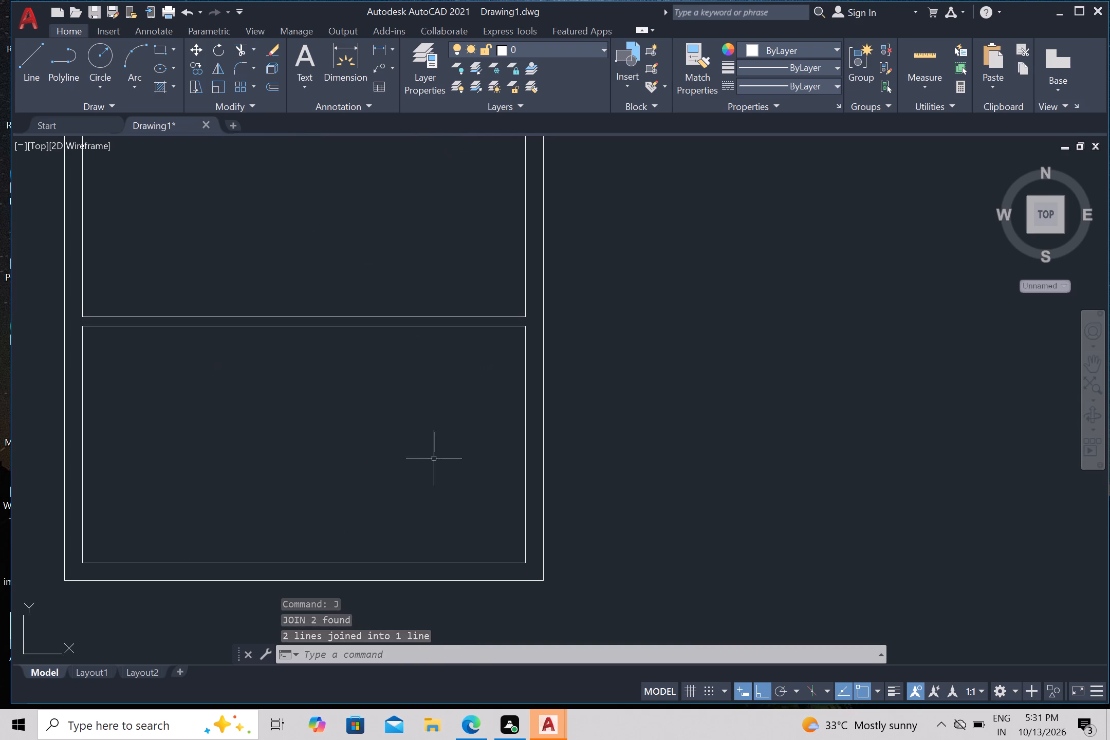
key(Escape)
key(o)
key(Return)
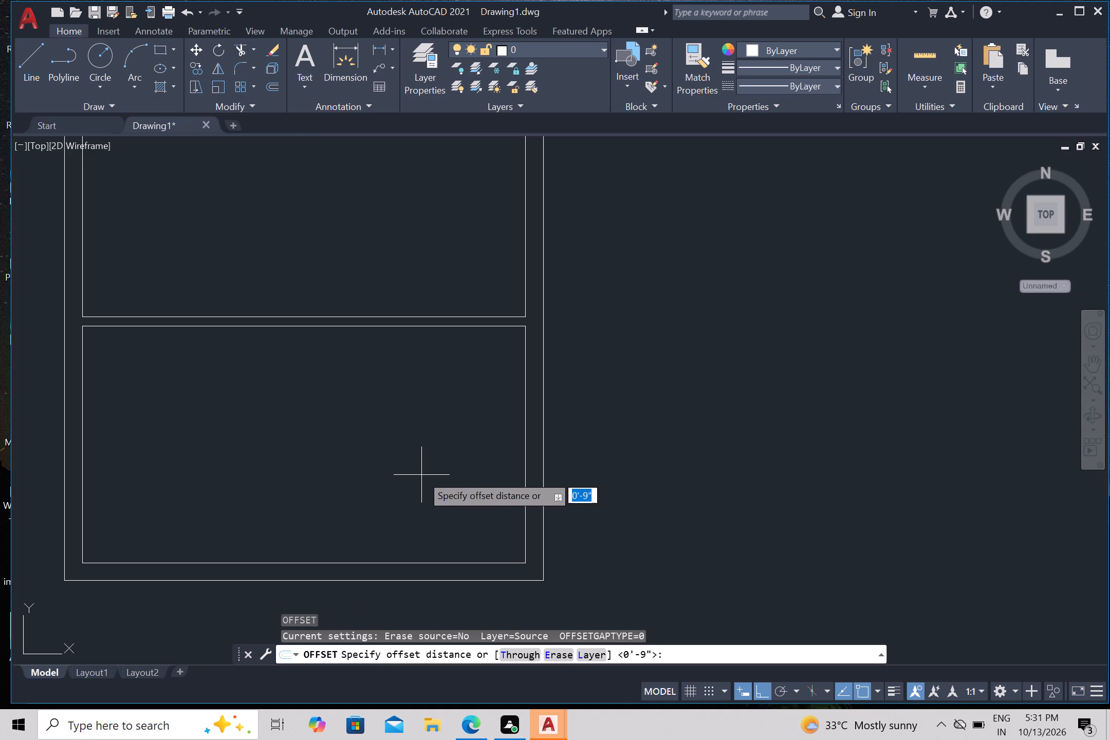
text(10')
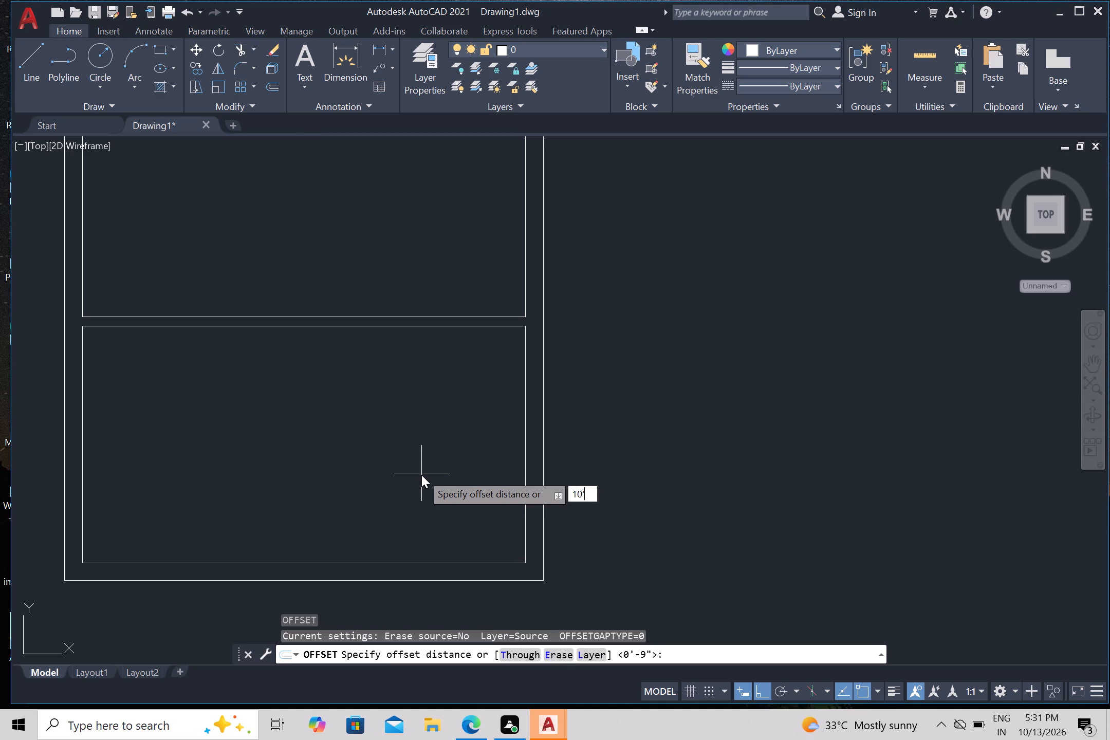
text(8")
key(Return)
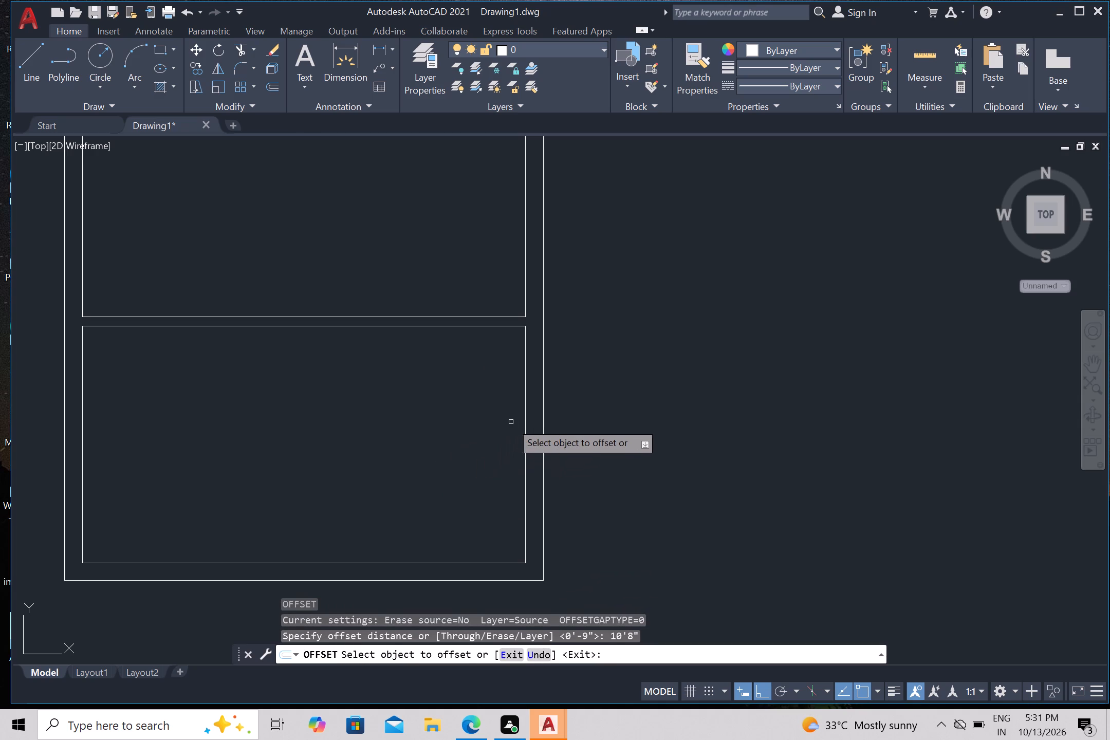
drag(525, 416, 515, 423)
drag(372, 487, 363, 489)
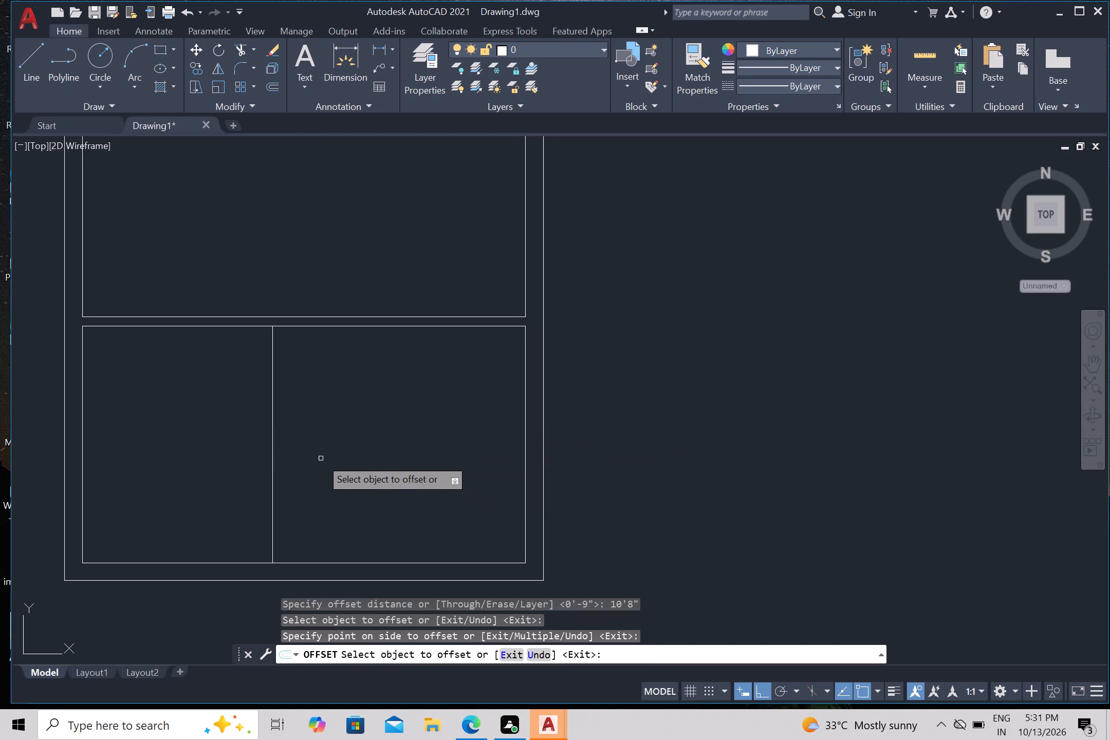
Offset the new partition line 4.5" to the left to form the partition's thickness.
click(271, 458)
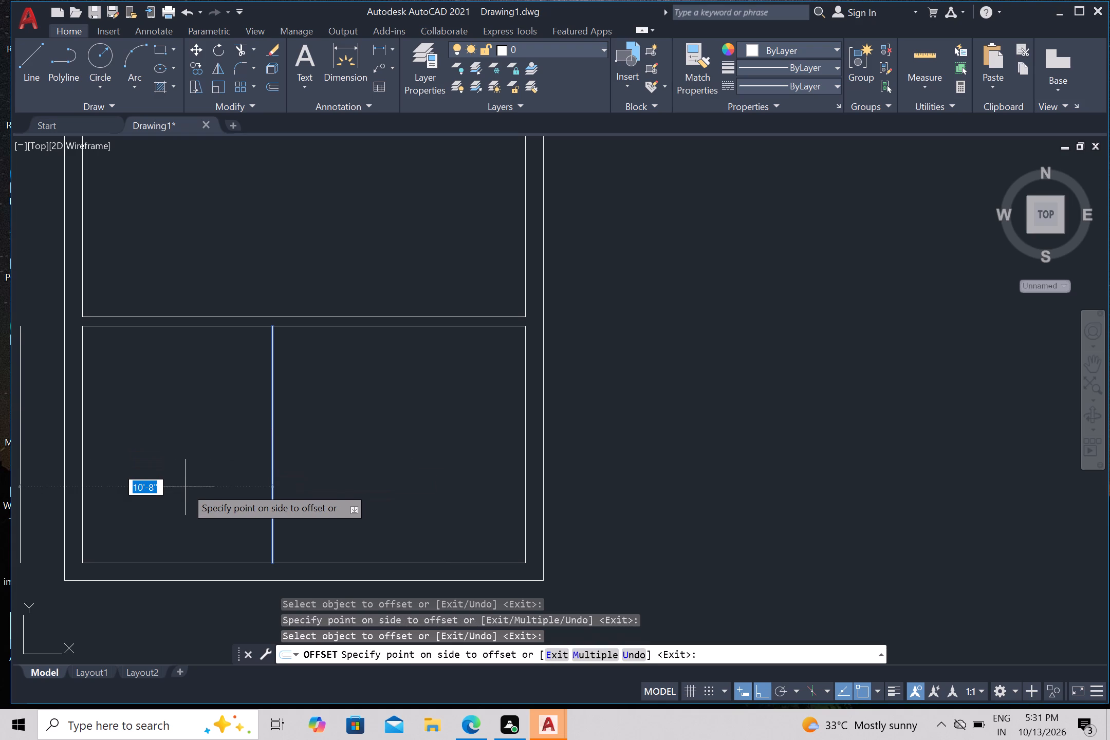
key(4)
key(period)
key(5)
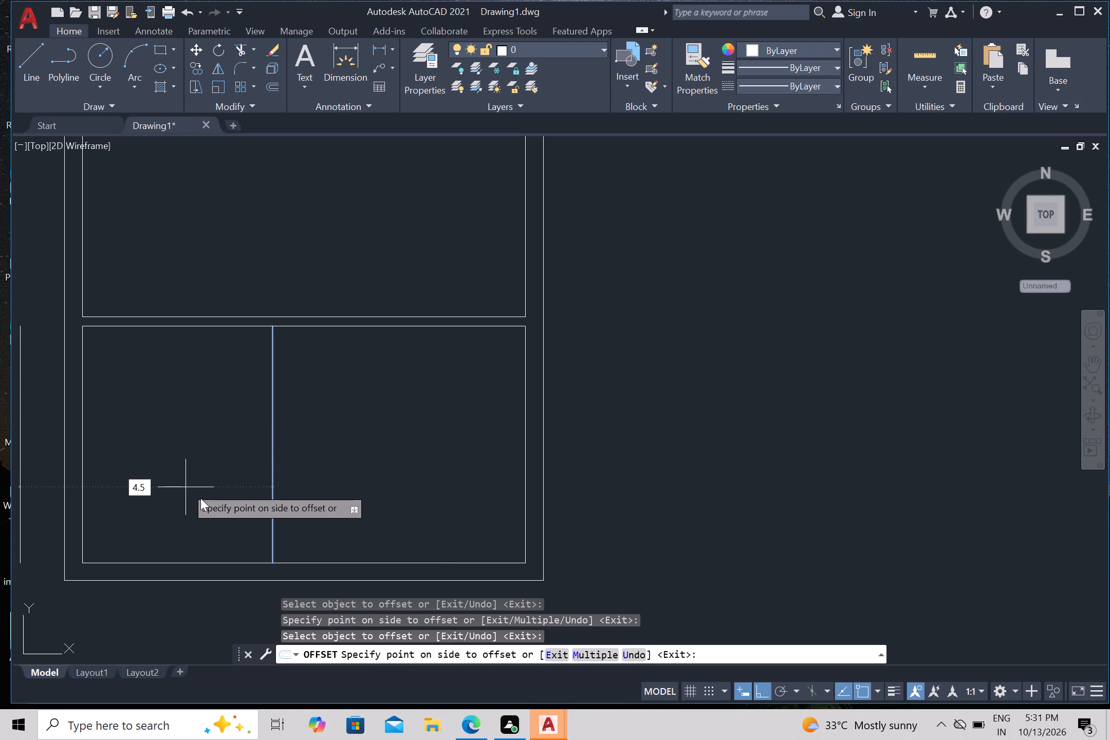
key(shift+quotedbl)
key(Return)
scroll(220, 495, down, 1)
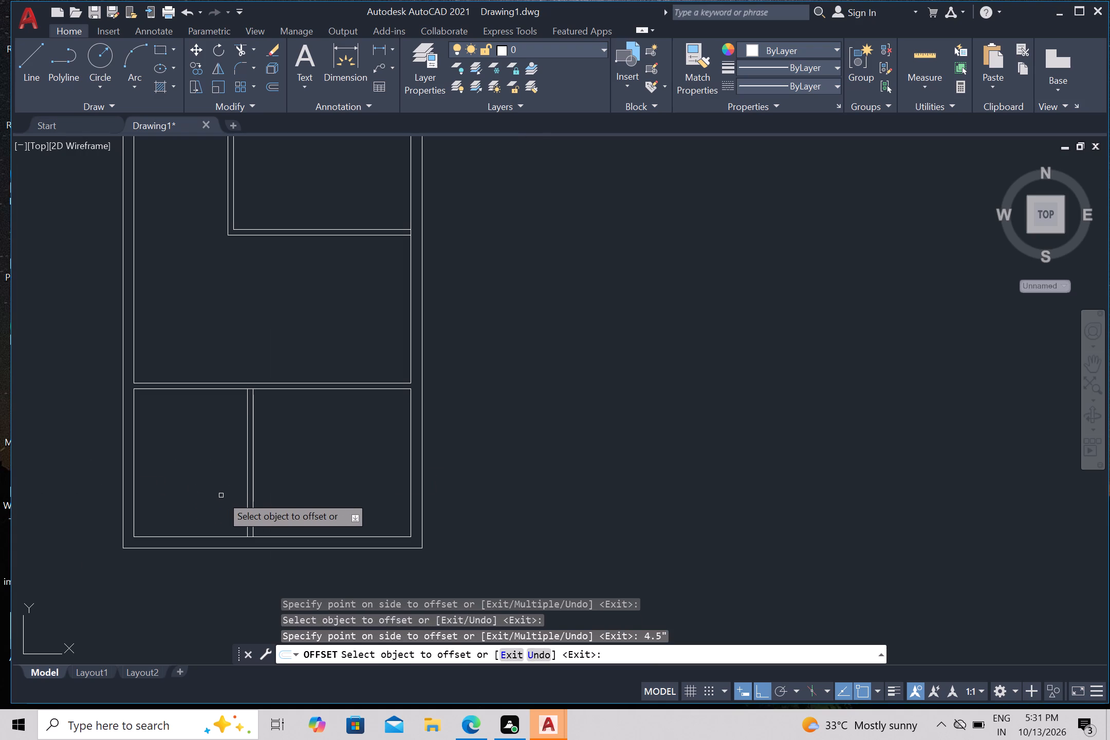
scroll(283, 503, down, 1)
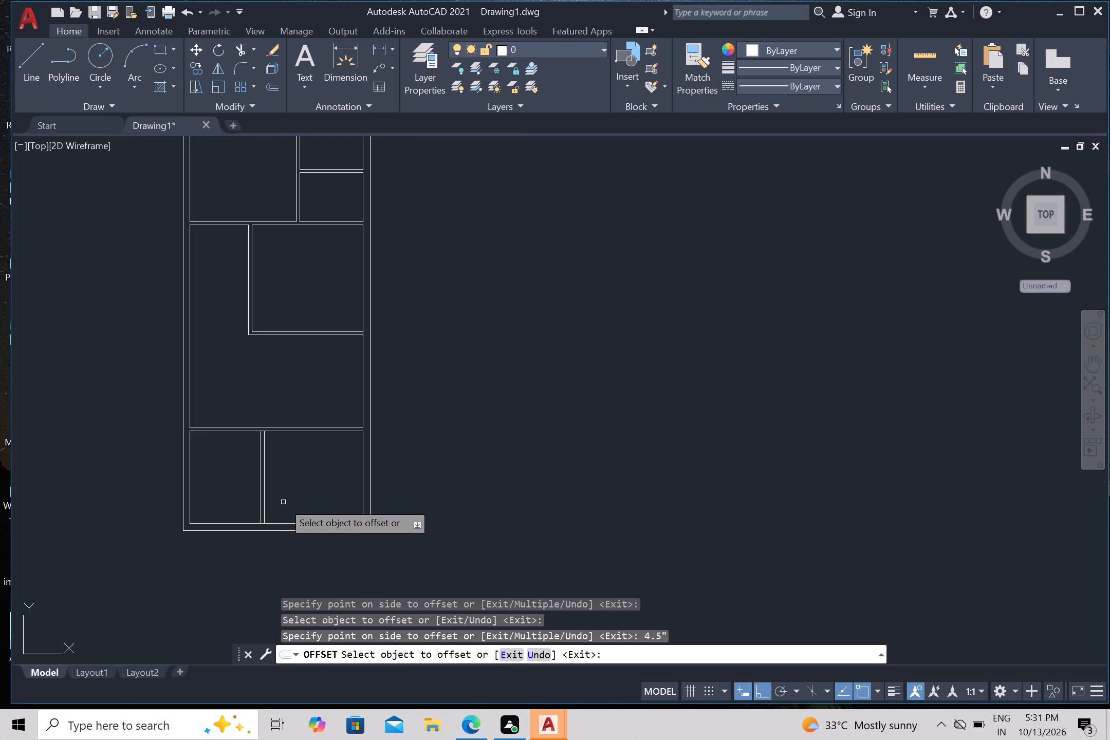
scroll(273, 498, down, 1)
middle_drag(252, 425, 251, 426)
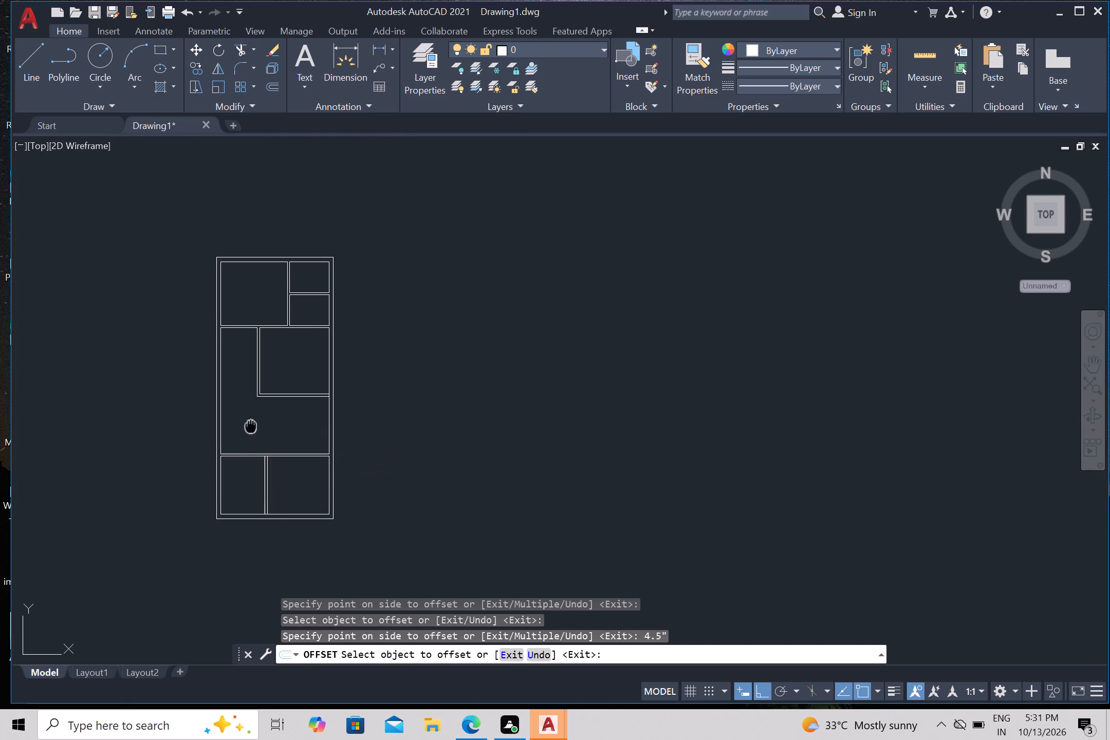
Draw a short horizontal line from the middle-right room's lower-left inner corner leftward across its left partition.
middle_drag(251, 426, 470, 400)
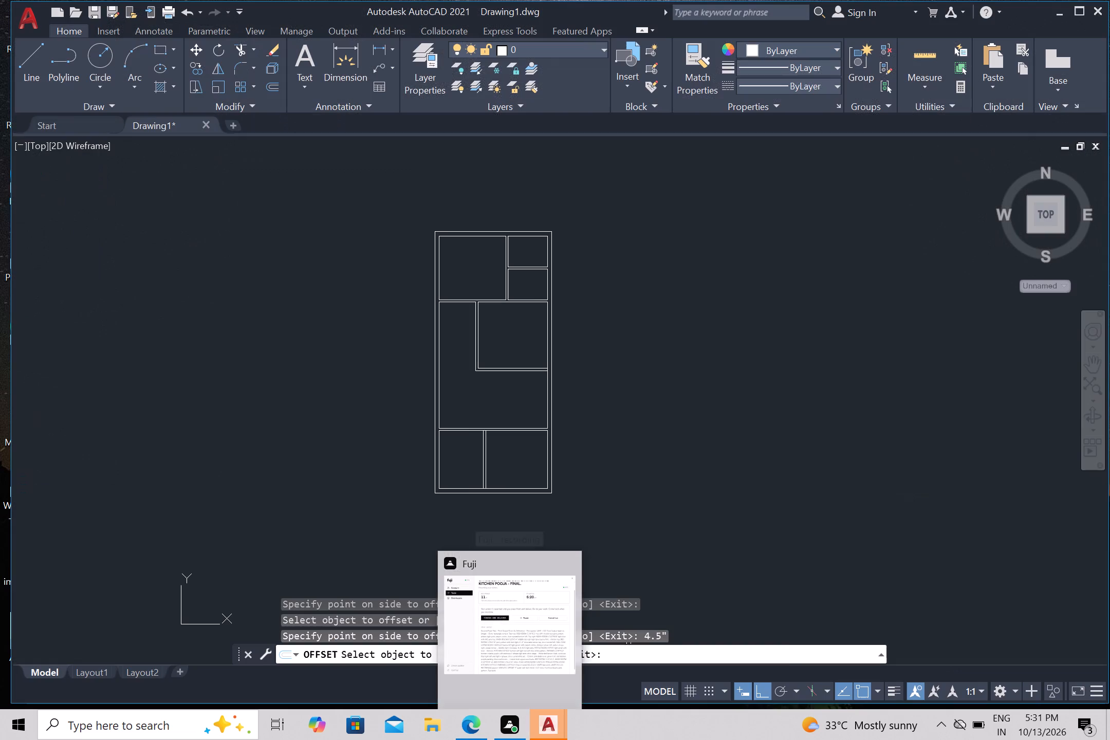
middle_drag(602, 503, 573, 509)
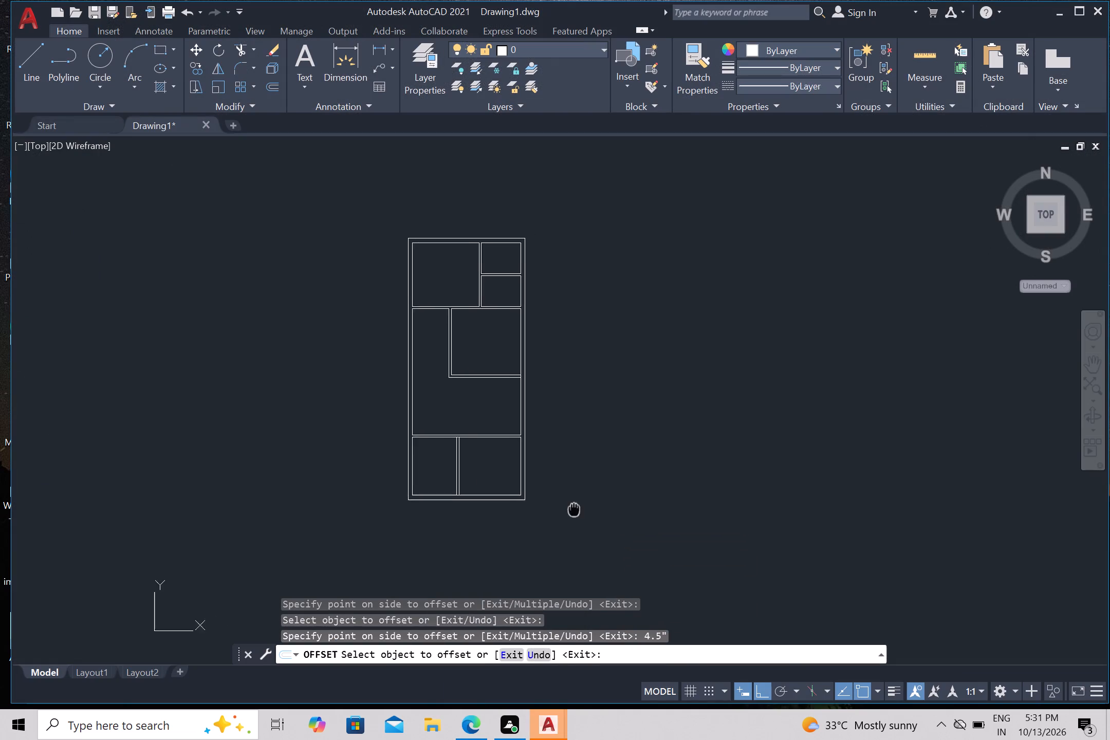
middle_drag(573, 509, 602, 489)
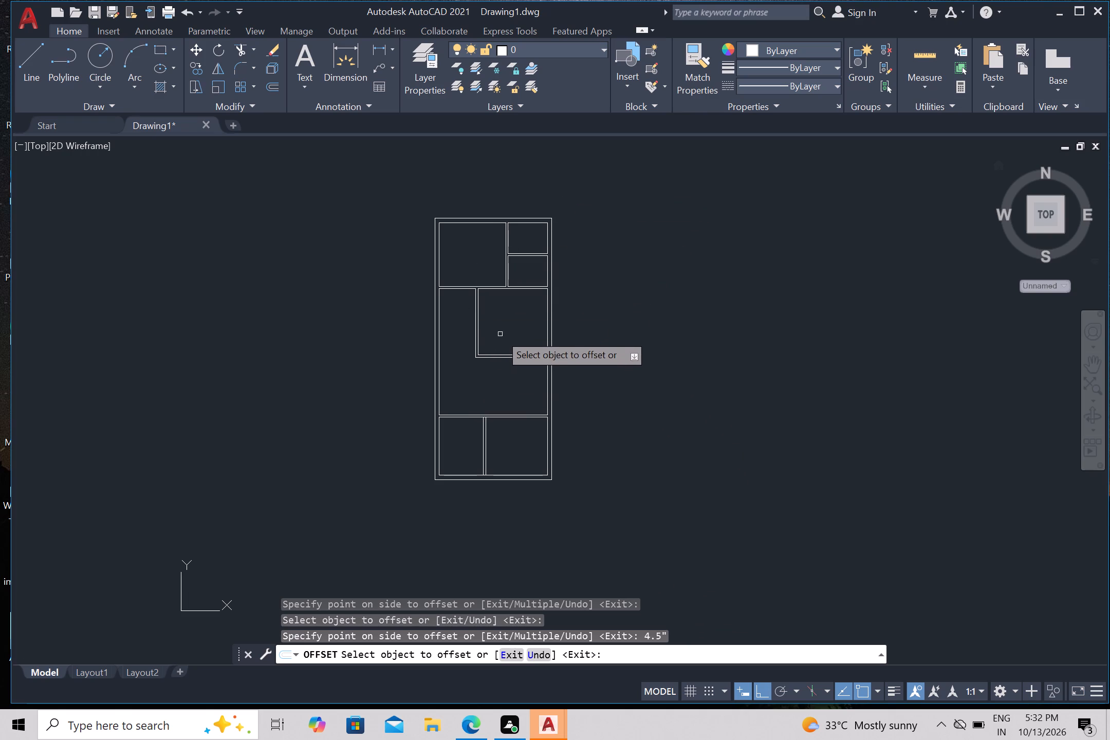
scroll(500, 334, up, 1)
middle_drag(501, 334, 664, 403)
scroll(659, 393, up, 1)
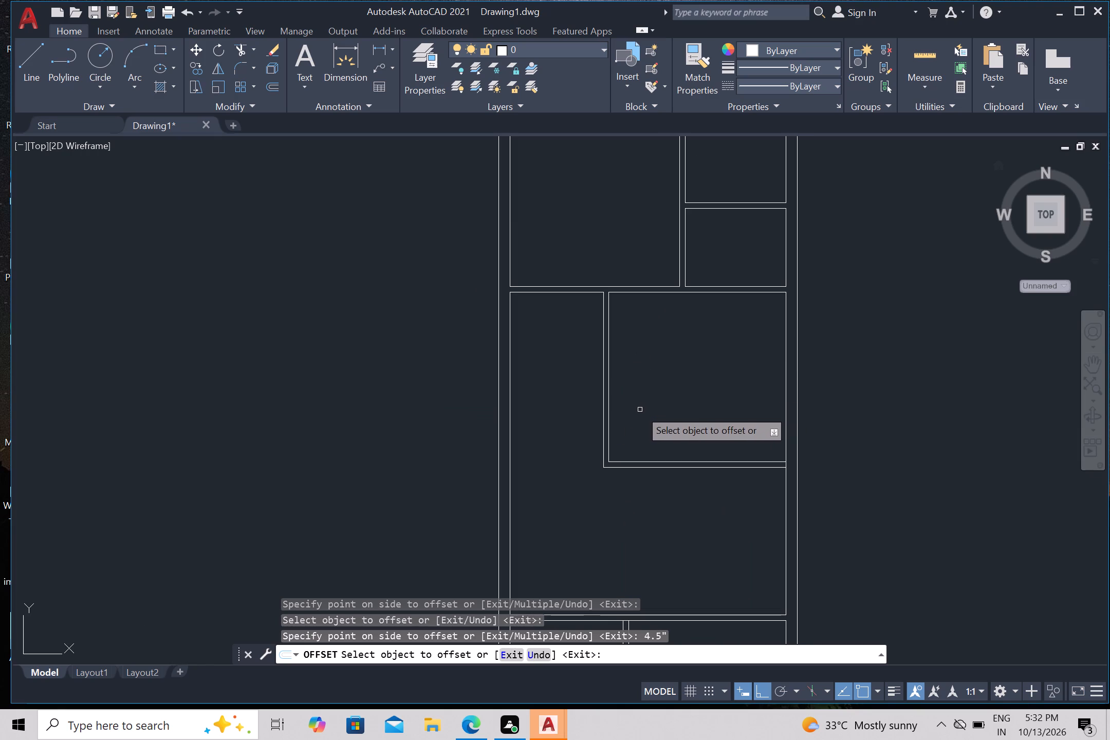
key(Escape)
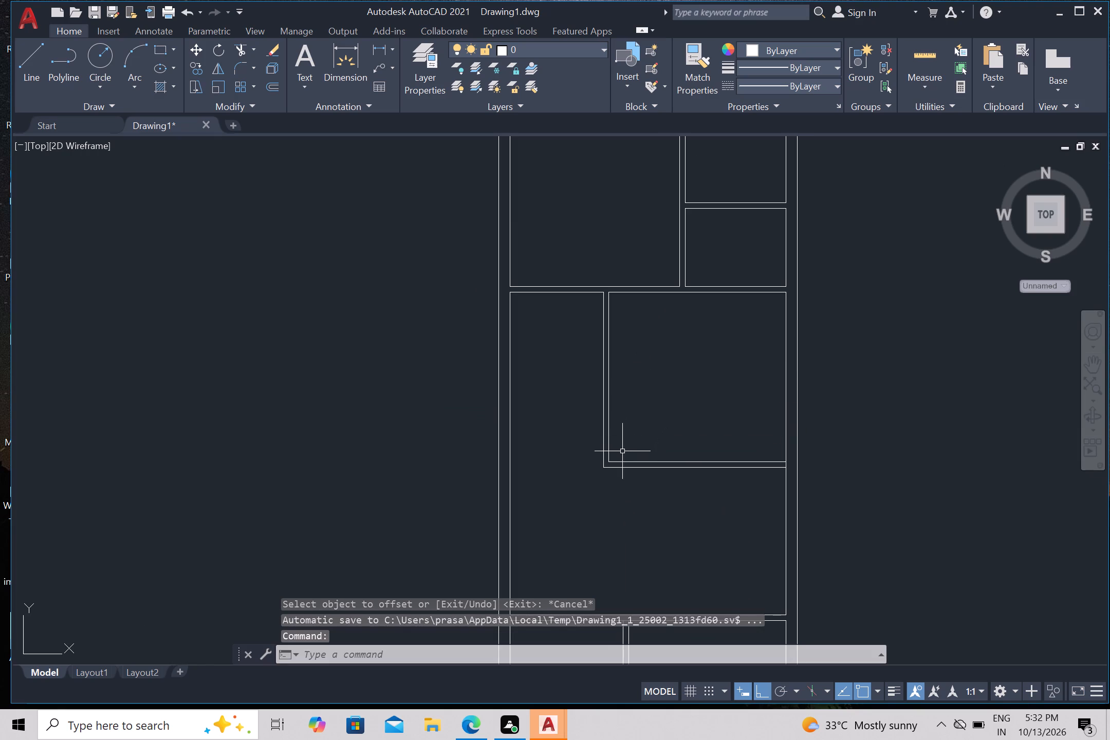
key(l)
key(Return)
scroll(614, 460, up, 2)
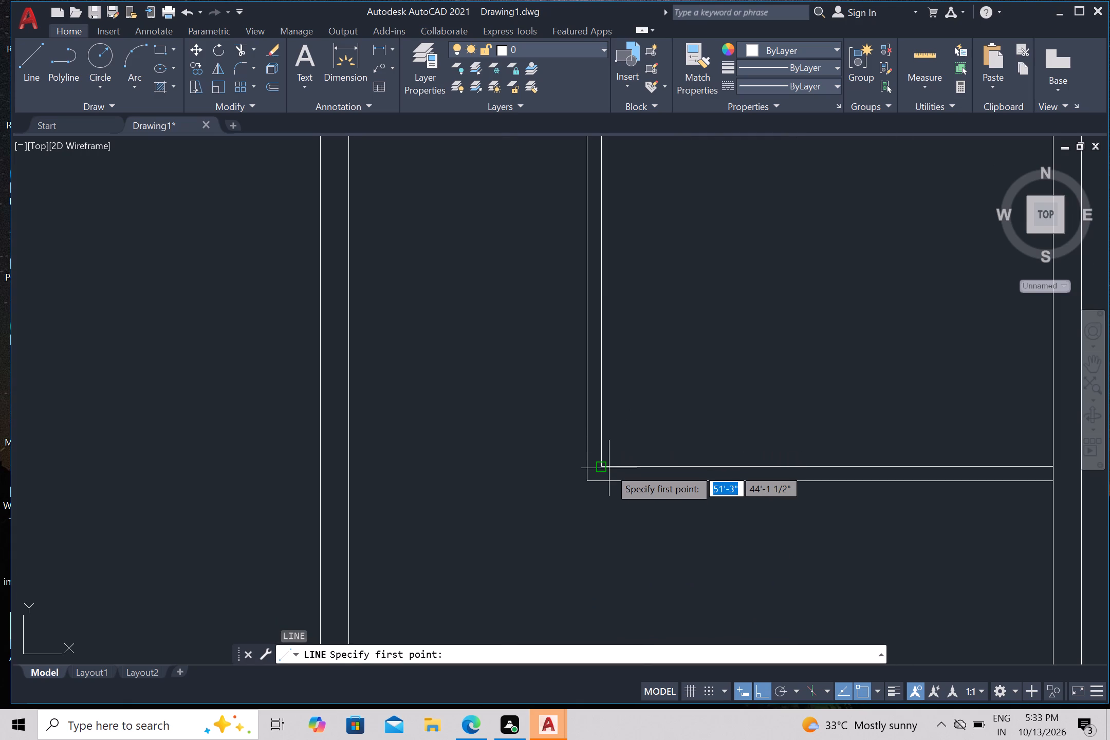
drag(601, 468, 591, 472)
drag(516, 497, 521, 494)
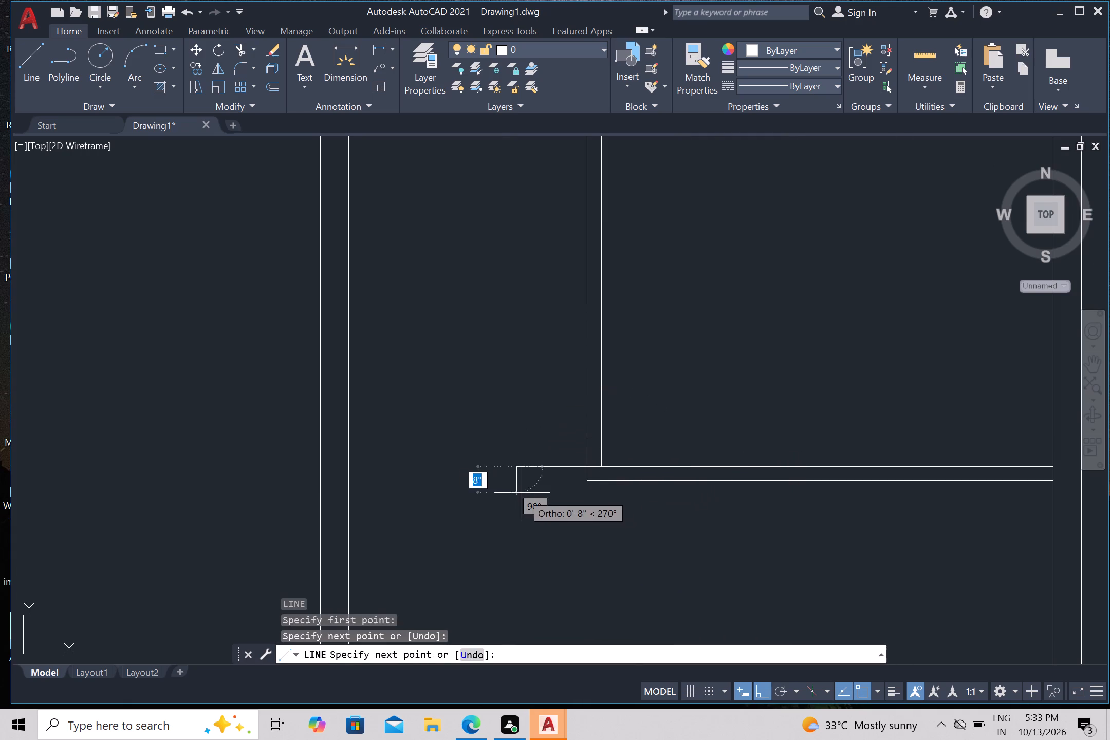
key(Escape)
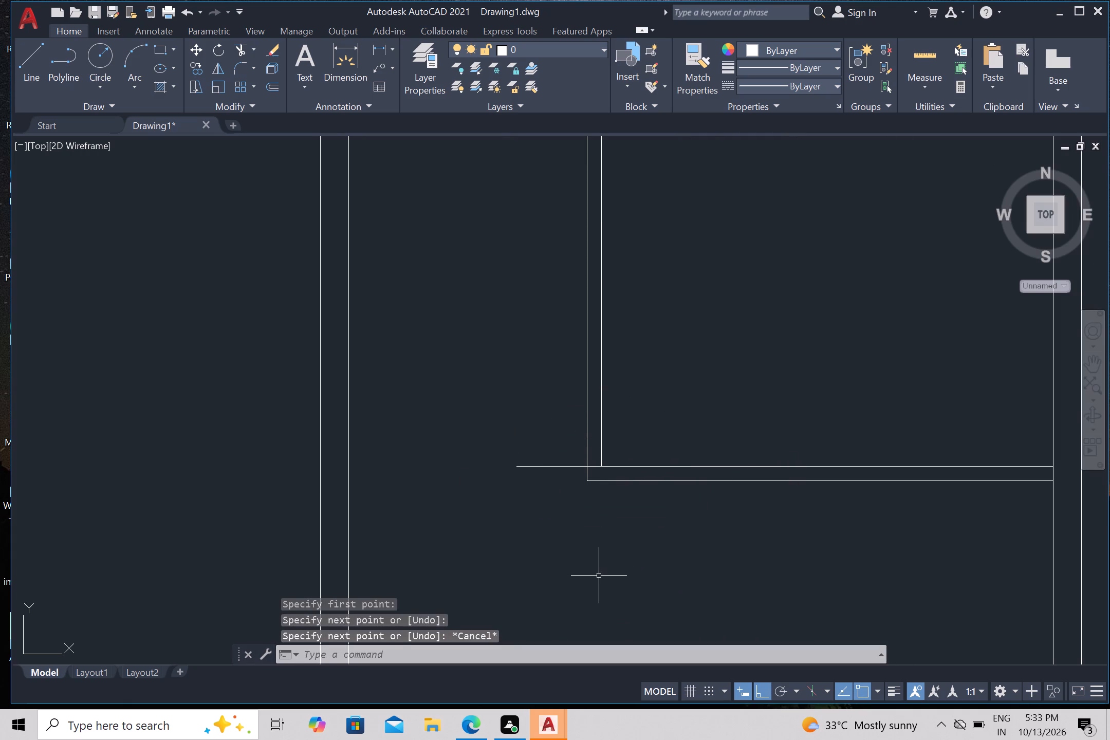
Offset the short horizontal line 4.5" upward to mark the lower jamb of the door opening.
key(o)
key(Return)
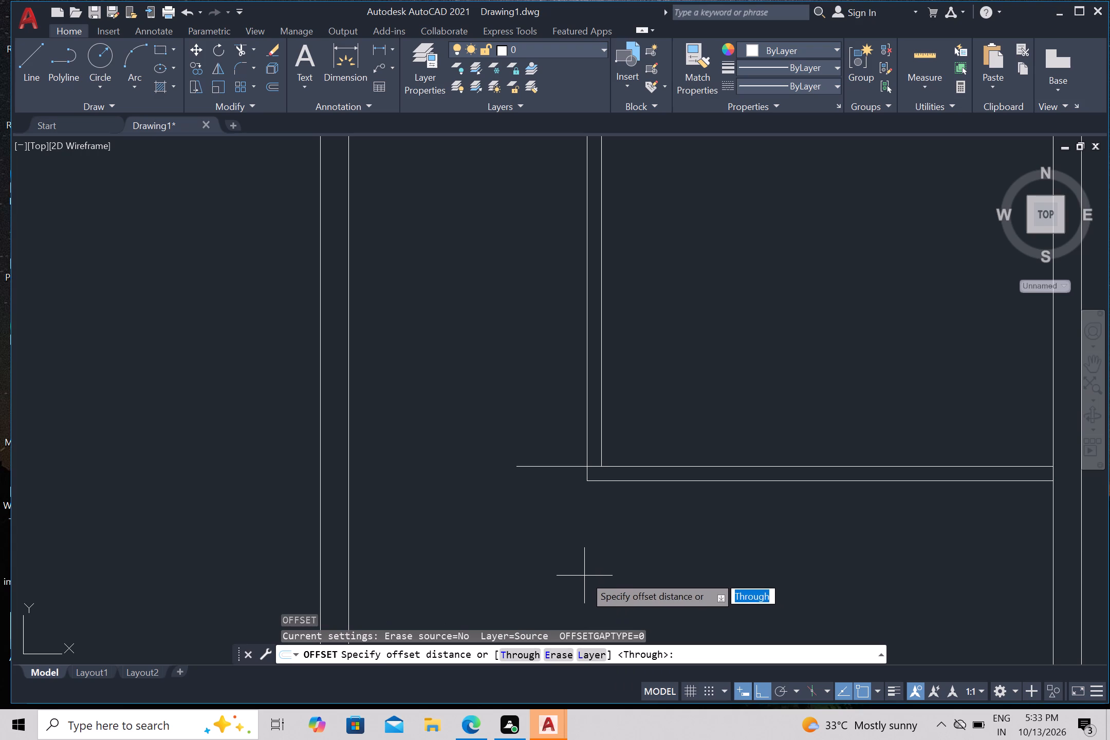
key(4)
text(.5)
key(shift+quotedbl)
key(Return)
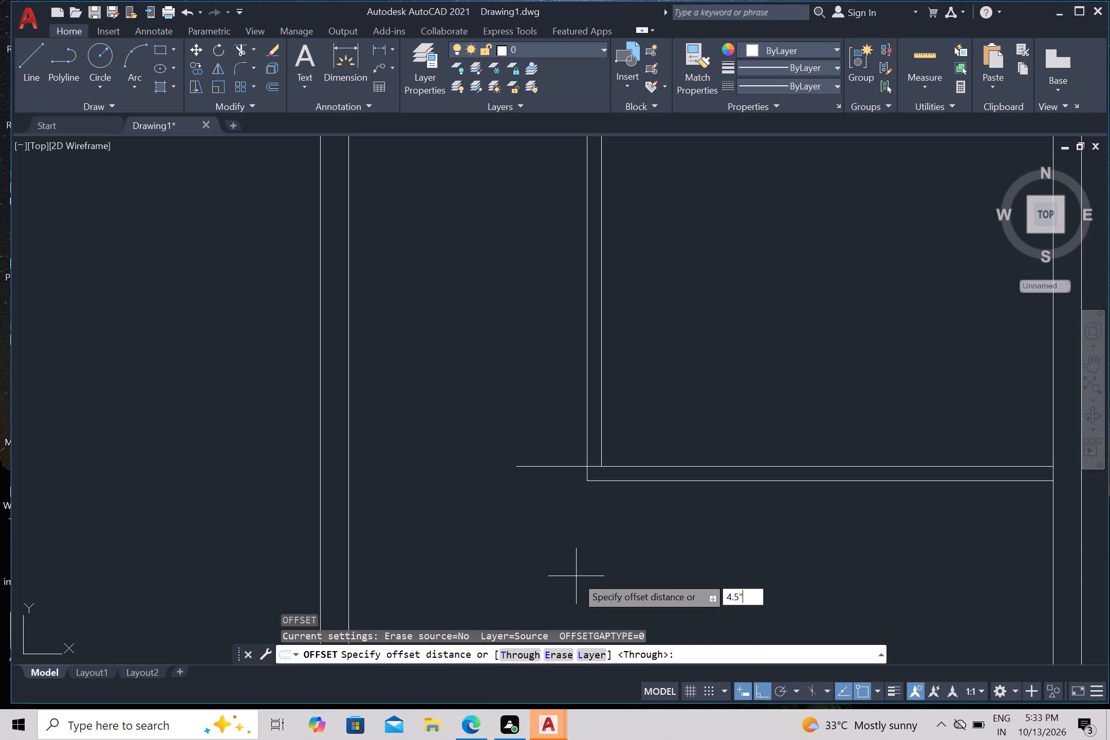
click(550, 468)
click(566, 398)
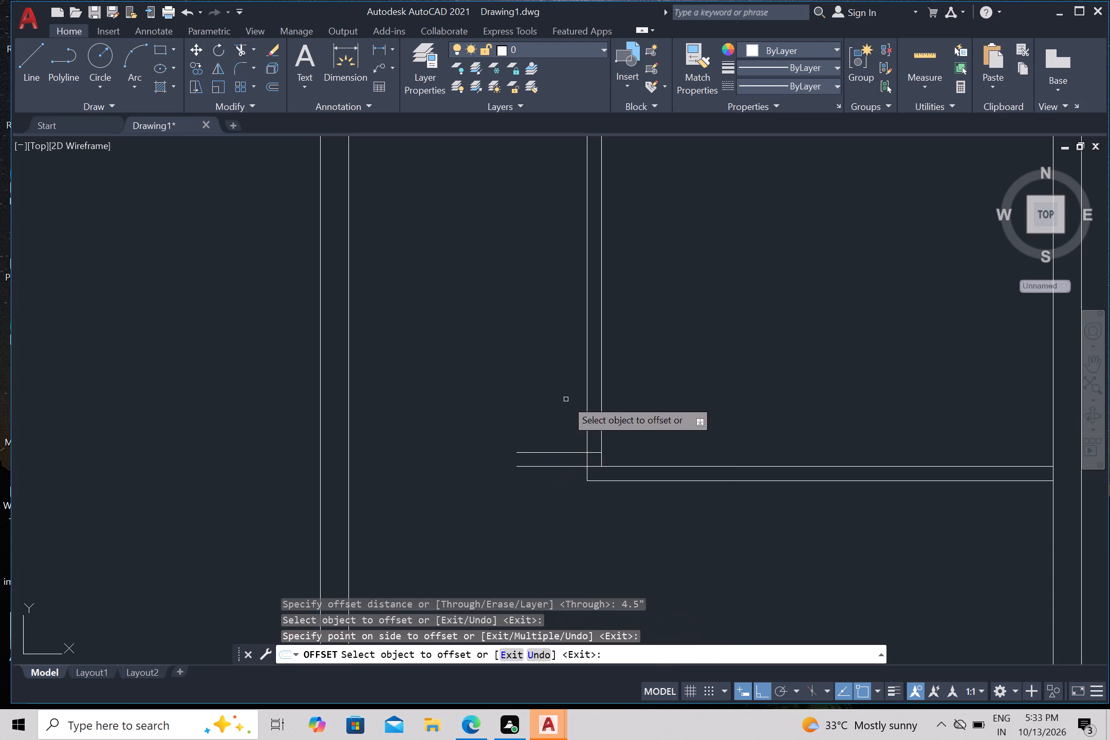
Offset the lower jamb line 3'6" upward to mark the upper jamb of the door opening.
click(548, 454)
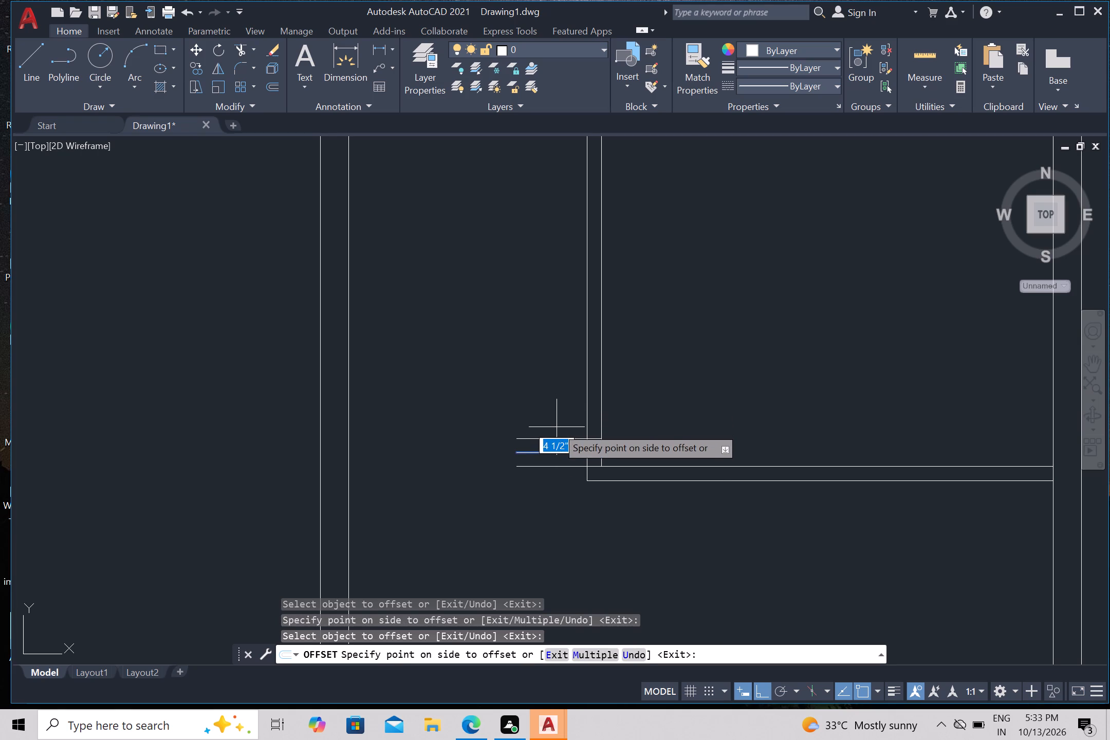
key(3)
key(apostrophe)
key(6)
key(apostrophe)
key(Return)
key(Return)
key(Return)
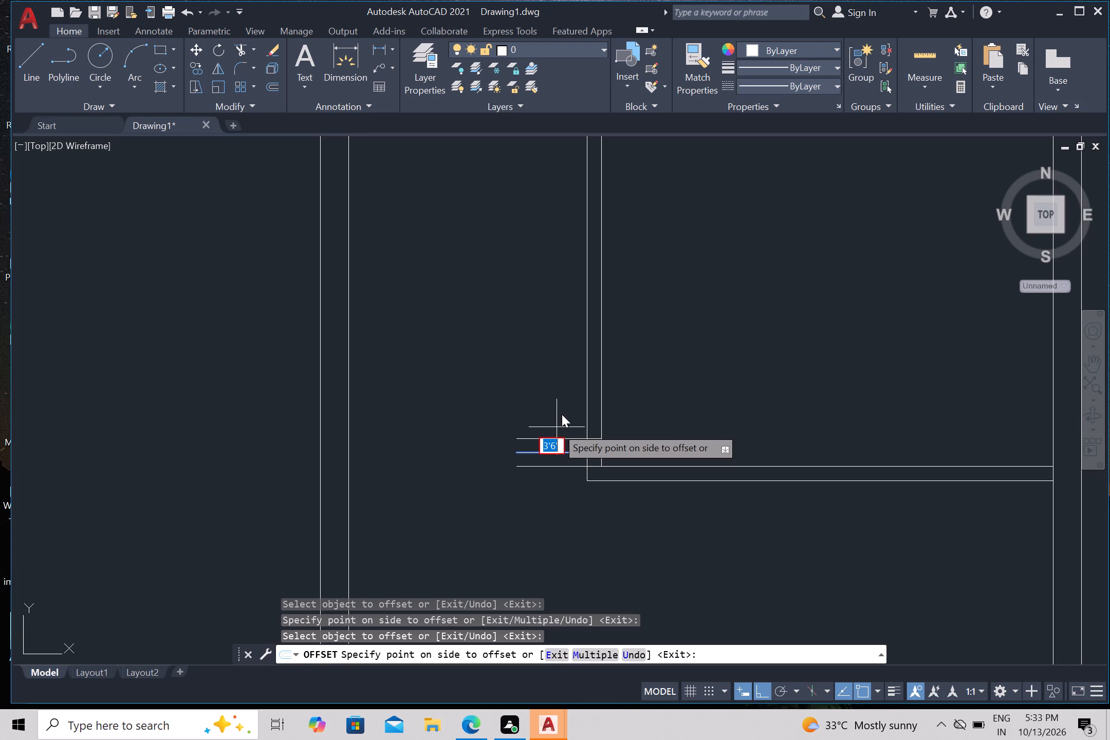
key(BackSpace)
key(3)
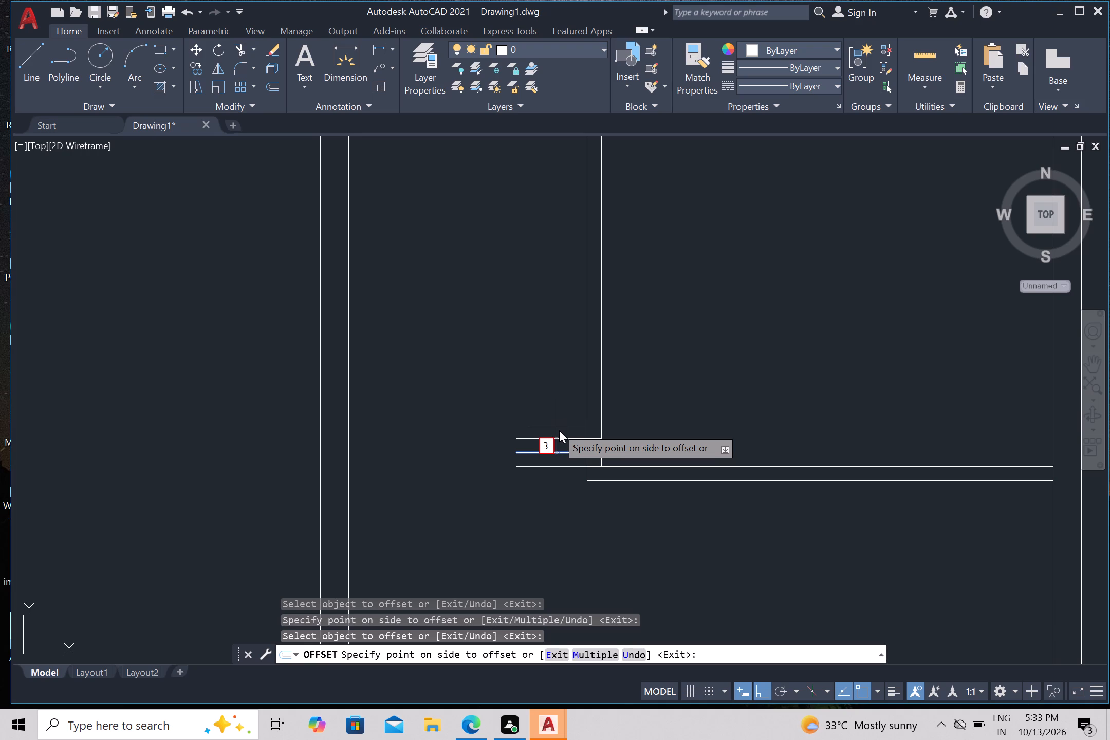
key(apostrophe)
key(6)
key(shift+quotedbl)
key(Return)
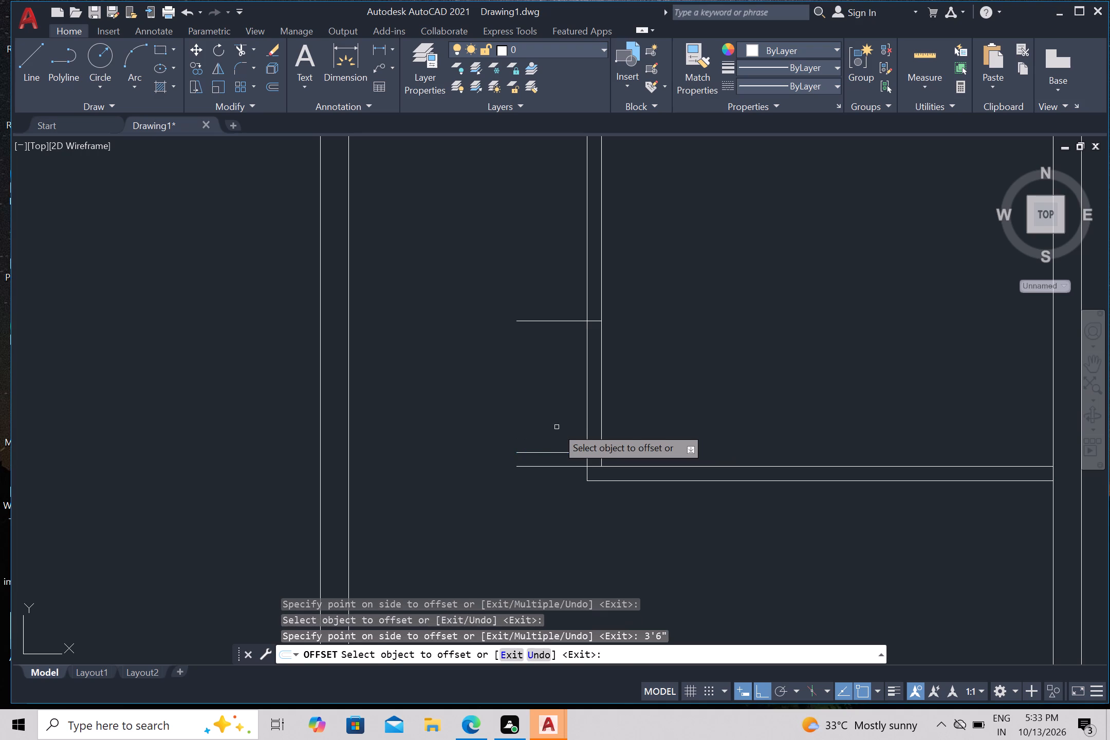
key(Escape)
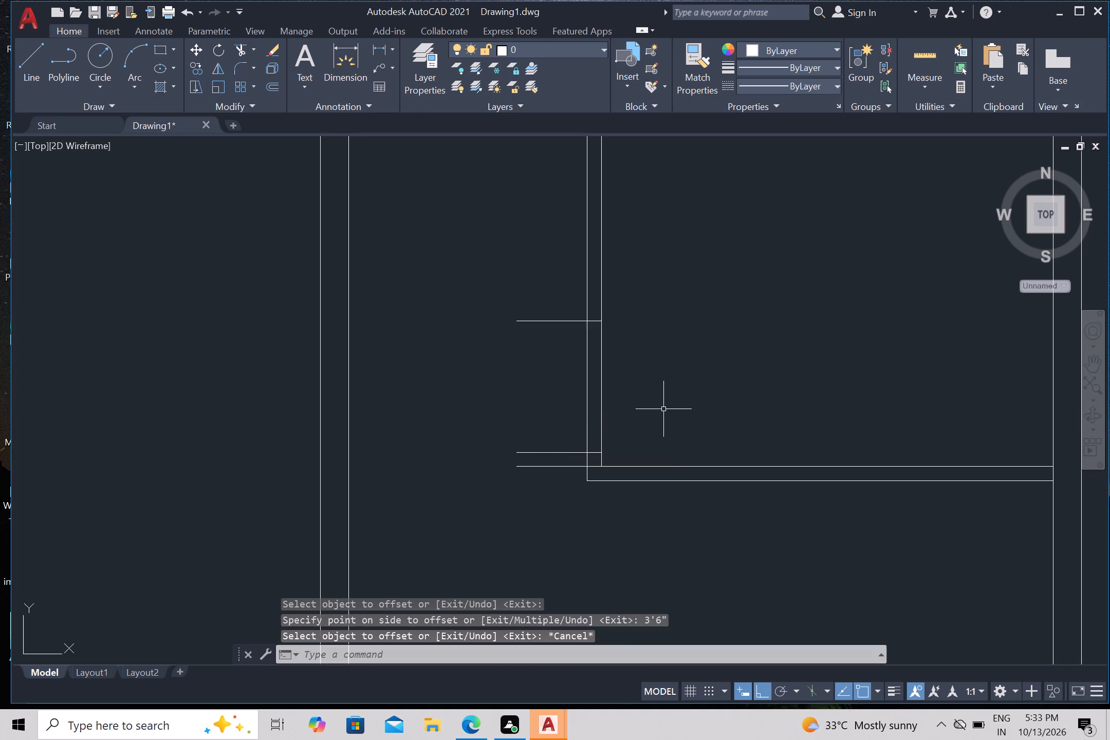
Trim both faces of the middle-right room's left partition between the two jamb lines to open the doorway.
key(t)
key(r)
key(Return)
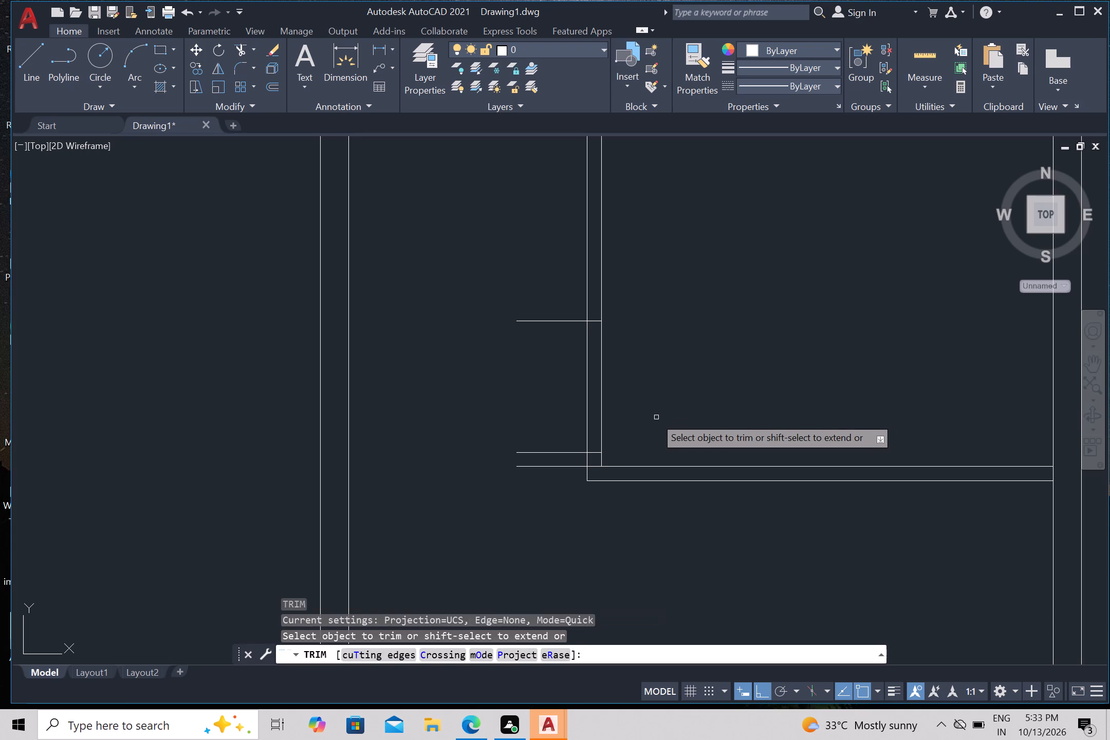
click(641, 402)
click(575, 418)
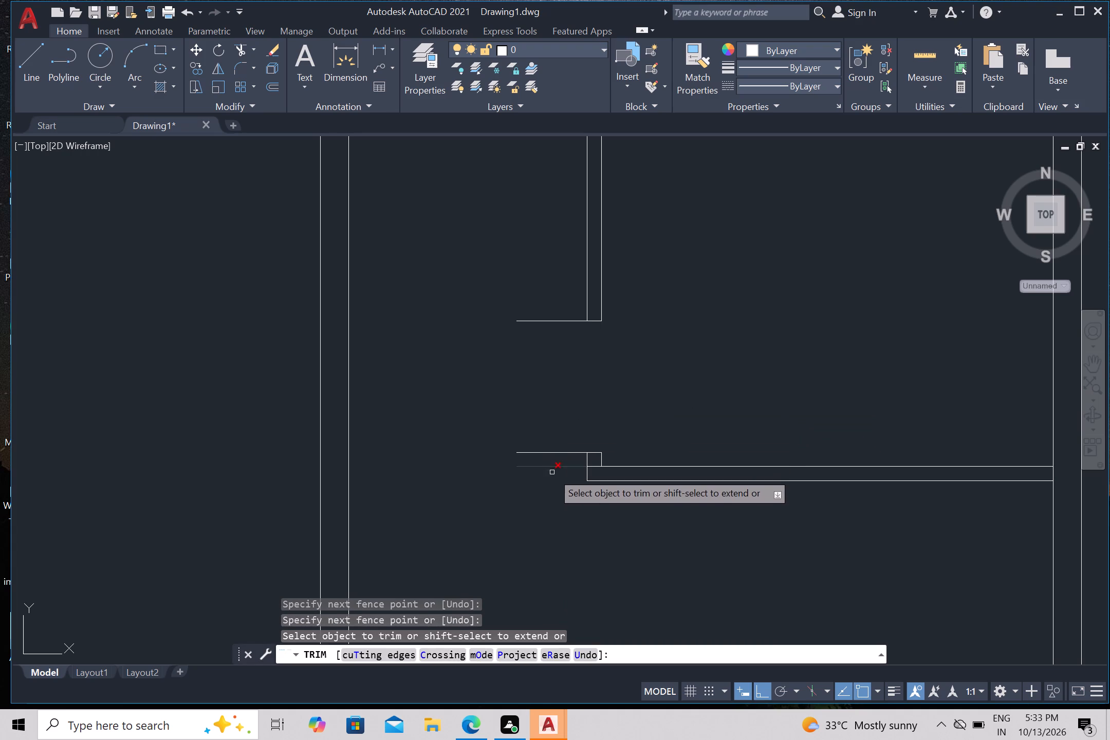
Trim the line ends overhanging left of the partition and the leftover line across the wall stub below the doorway.
click(551, 482)
click(561, 302)
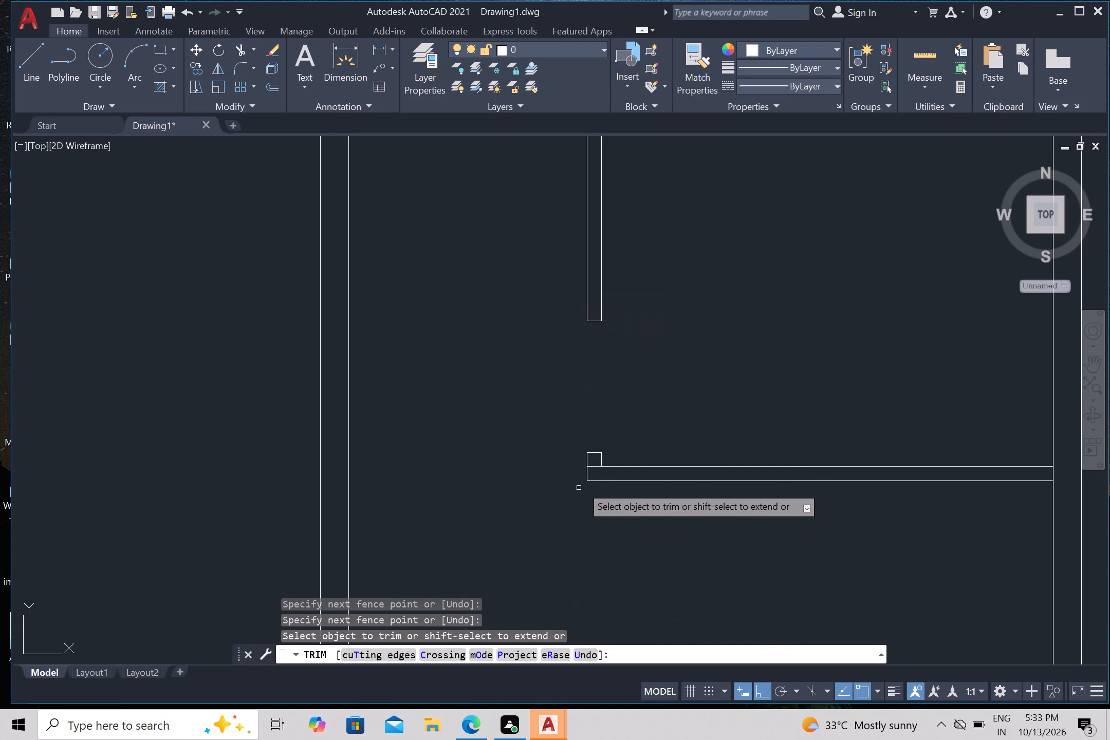
click(595, 462)
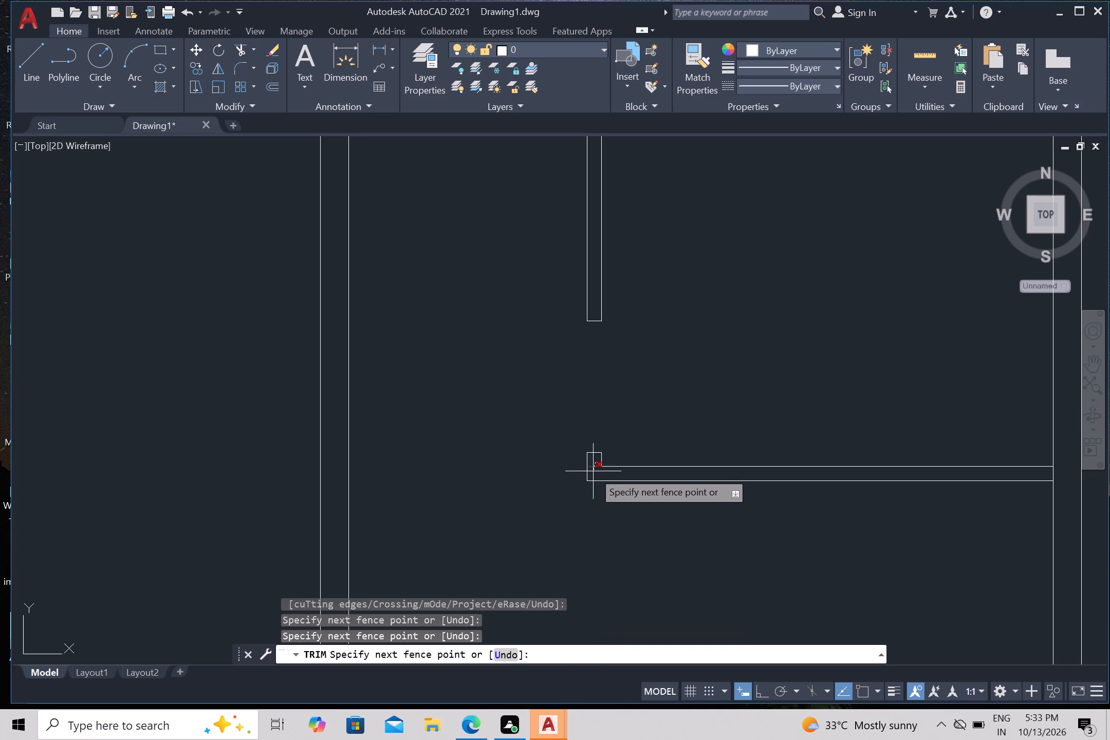
click(594, 471)
Draw a short vertical line across the partition's thickness below the top-left room, where it meets the left inner wall face.
scroll(596, 470, down, 3)
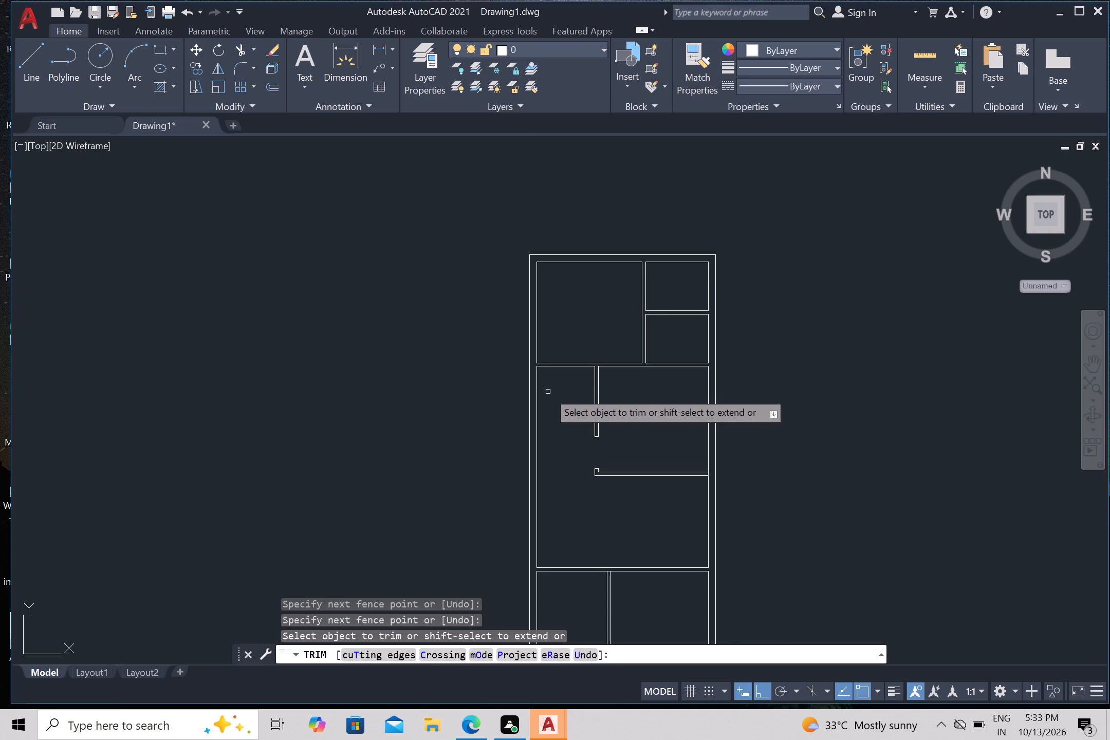
scroll(550, 376, up, 1)
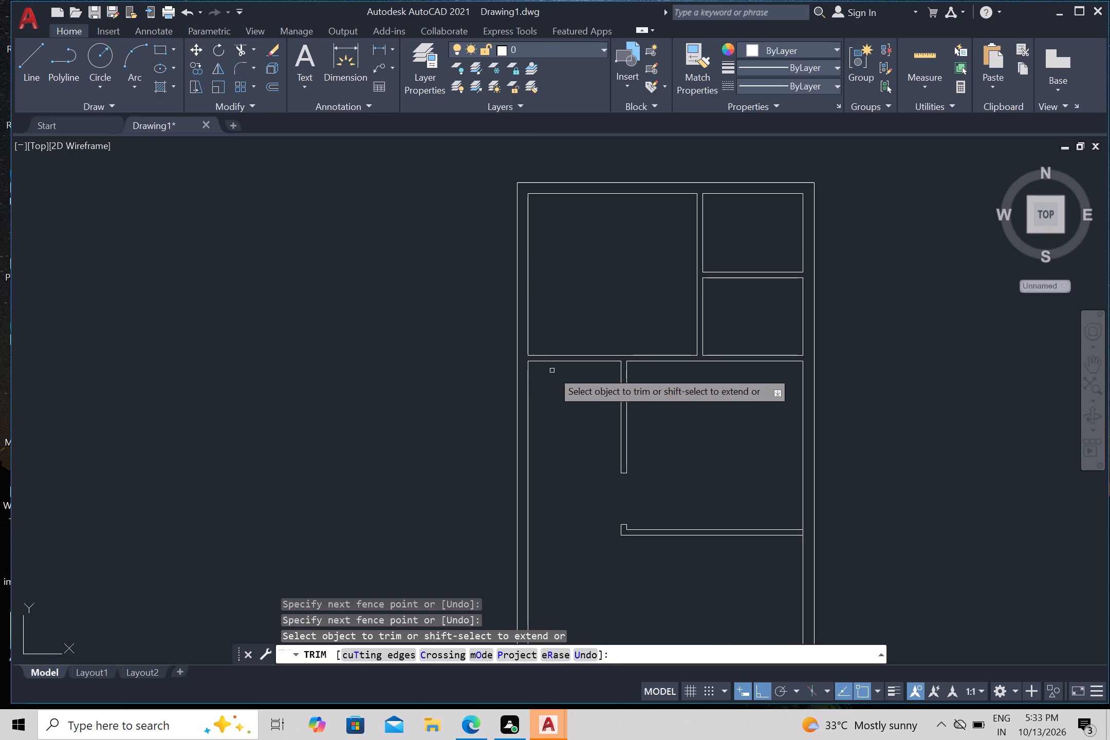
middle_drag(562, 381, 650, 418)
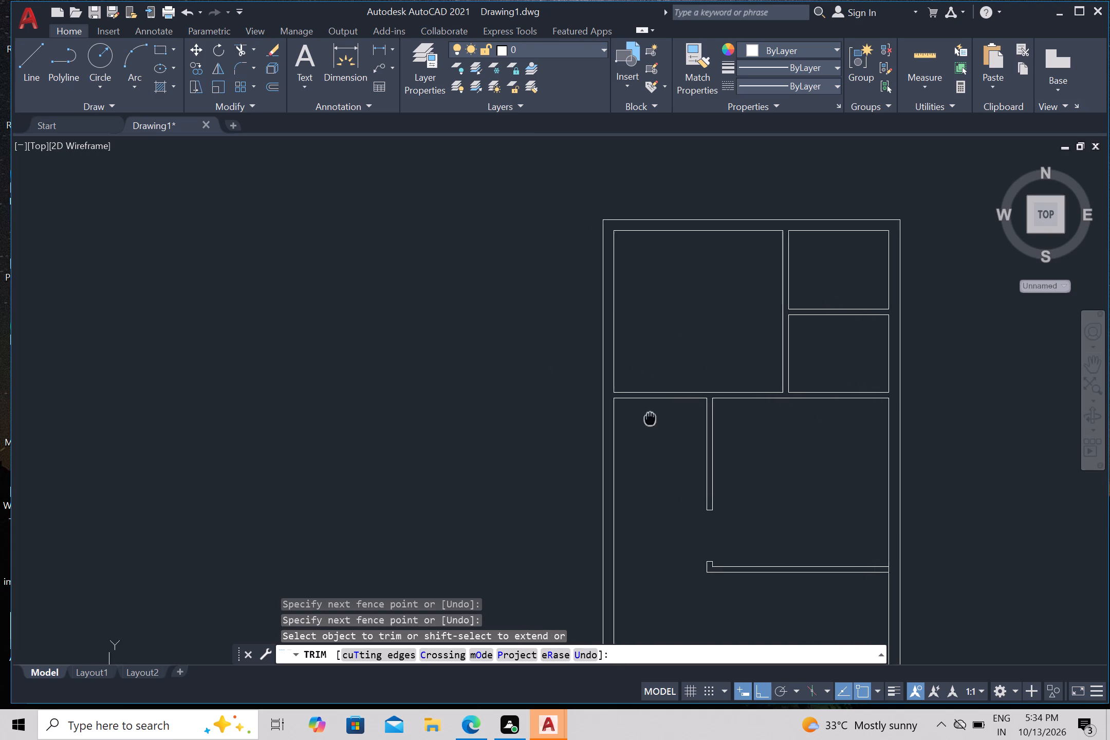
middle_drag(650, 418, 682, 432)
scroll(660, 428, up, 2)
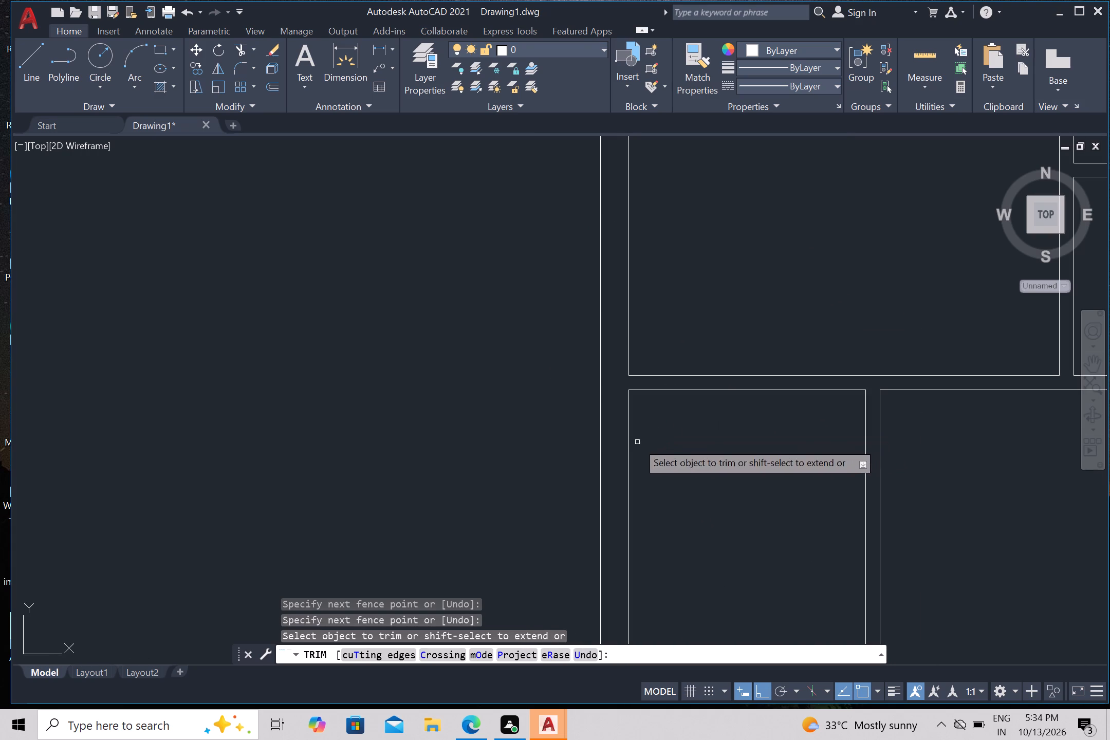
key(Escape)
key(l)
key(Return)
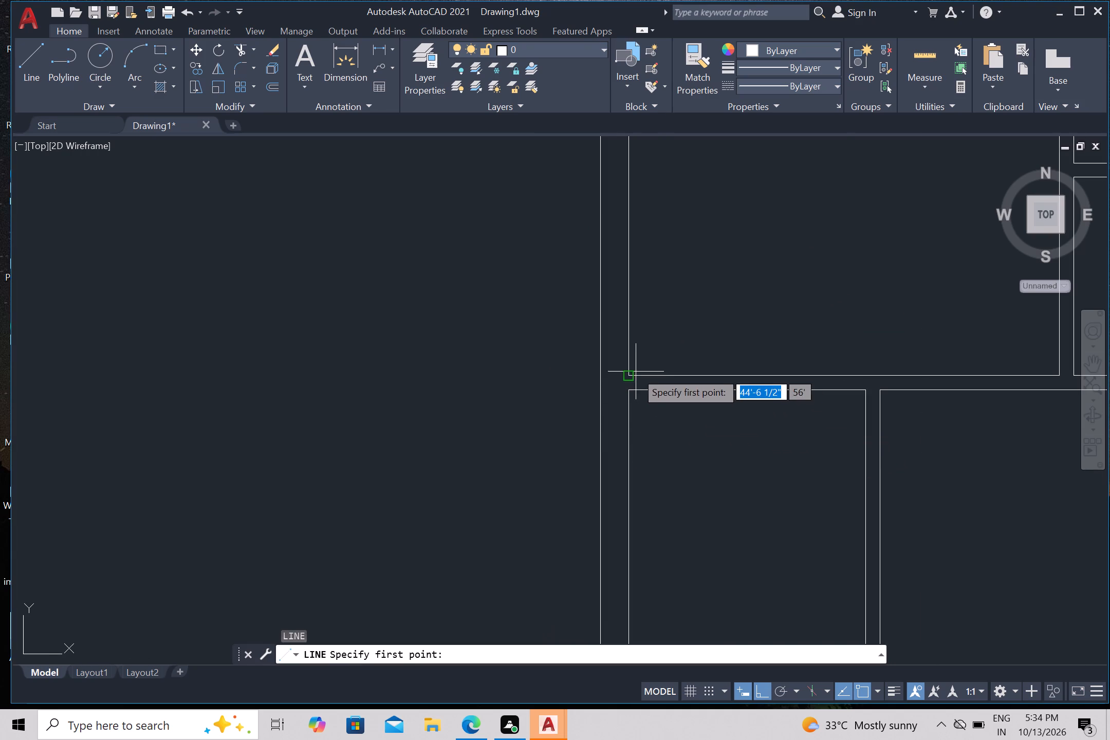
scroll(631, 368, up, 2)
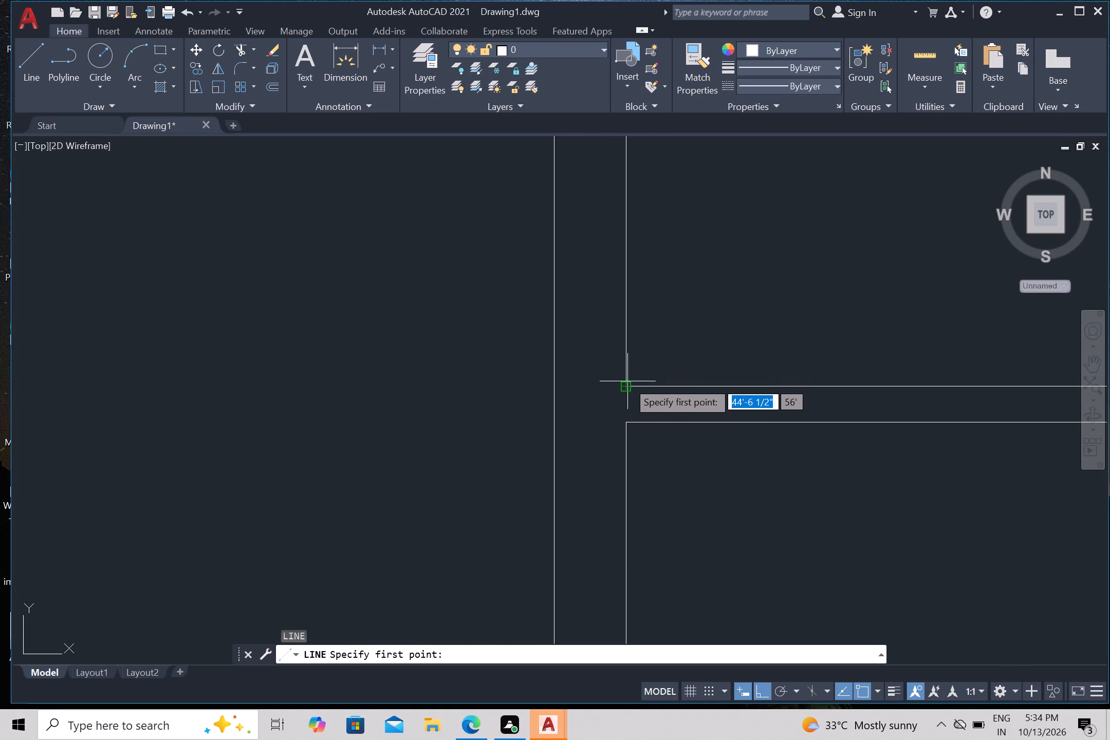
click(628, 380)
click(626, 421)
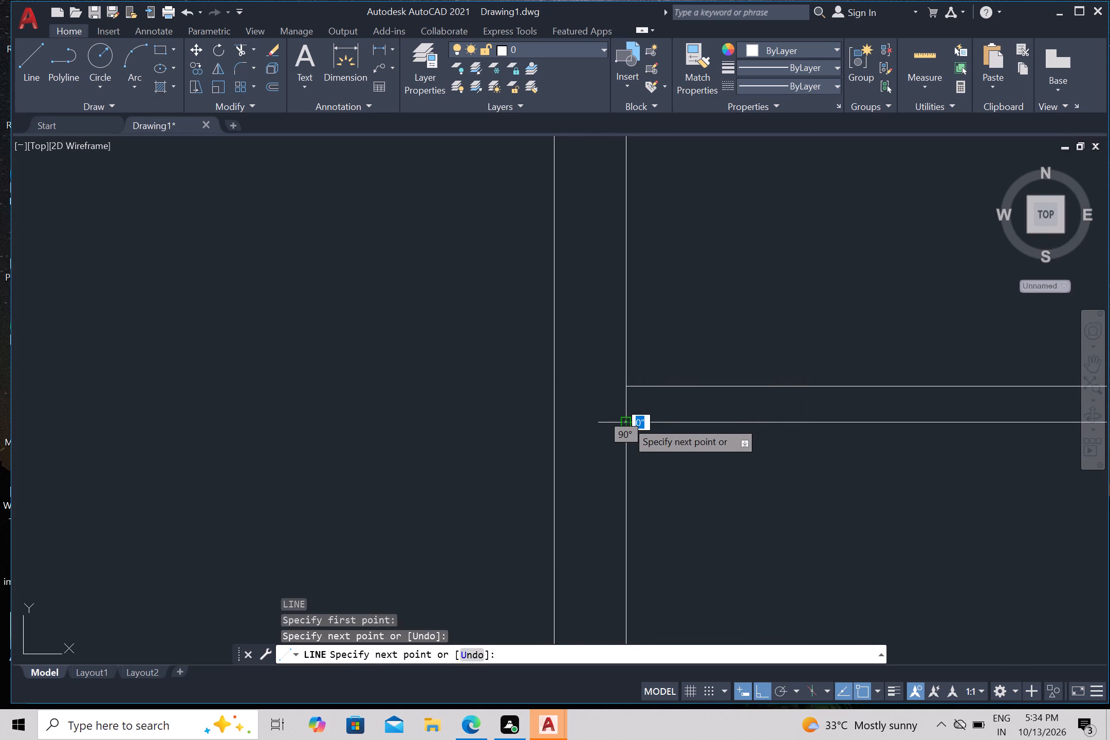
key(Escape)
Offset the short line across the partition below the top-left room 4.5" to the right as the door opening's first jamb.
key(o)
key(Return)
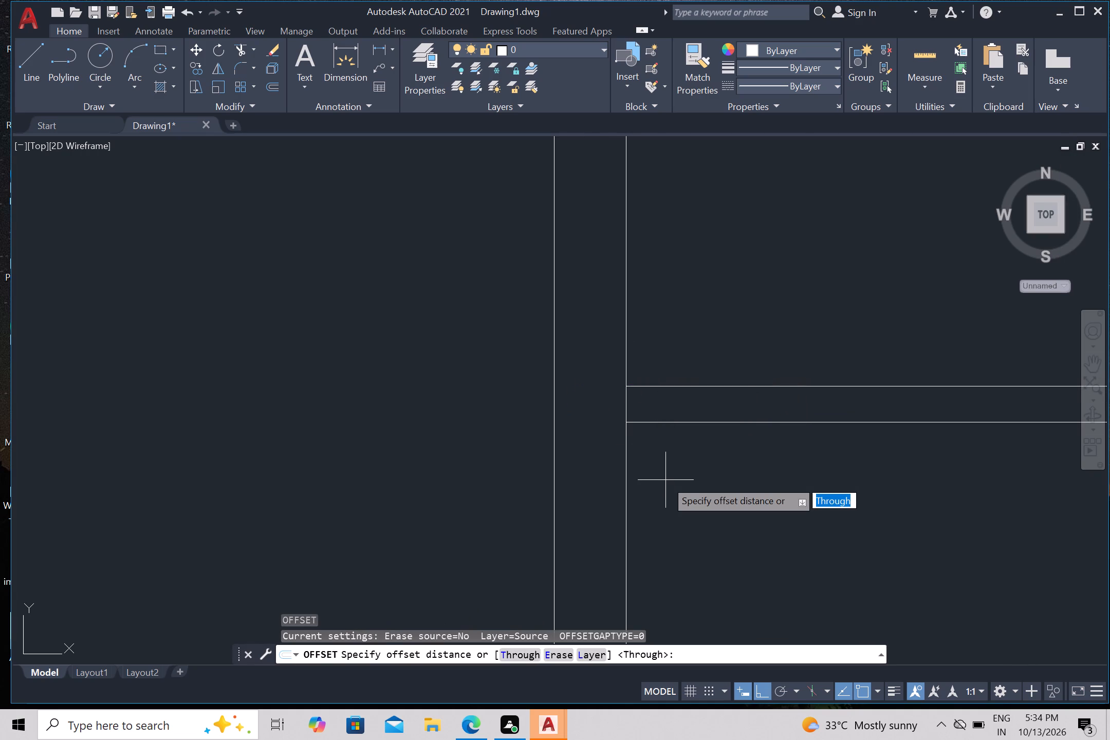
key(4)
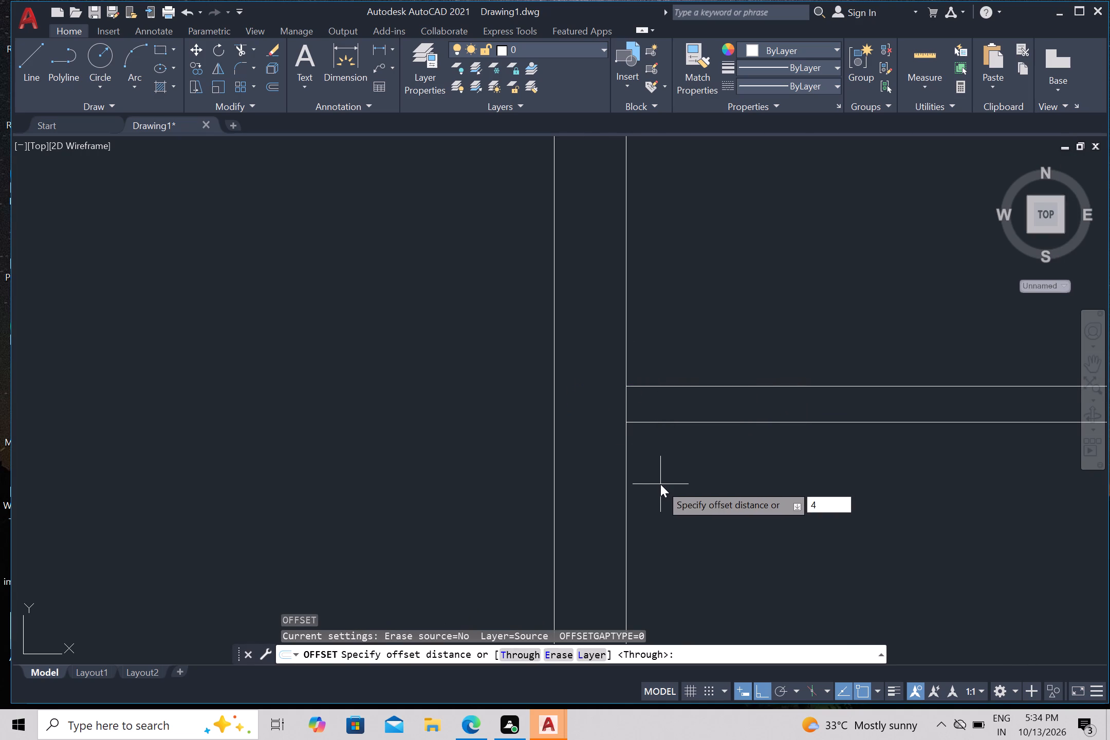
key(period)
key(5)
key(shift+quotedbl)
key(Return)
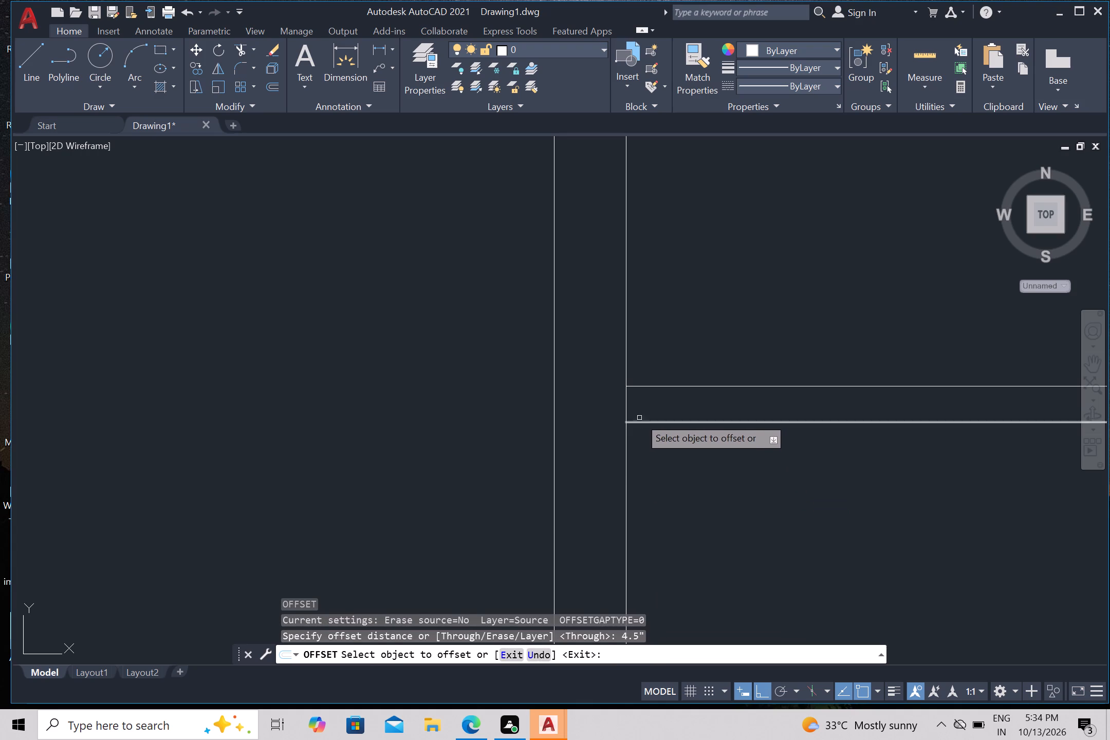
click(627, 408)
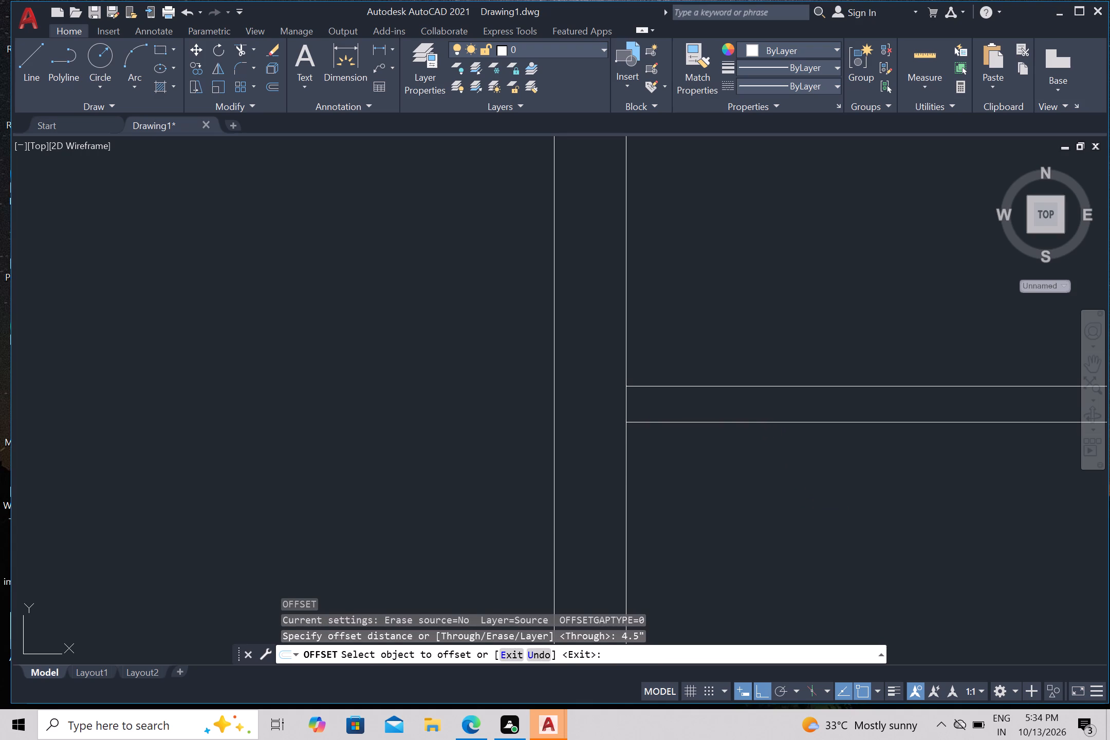
drag(676, 418, 688, 419)
Offset the first jamb line 3' to the right to mark the other jamb of the door opening.
click(662, 403)
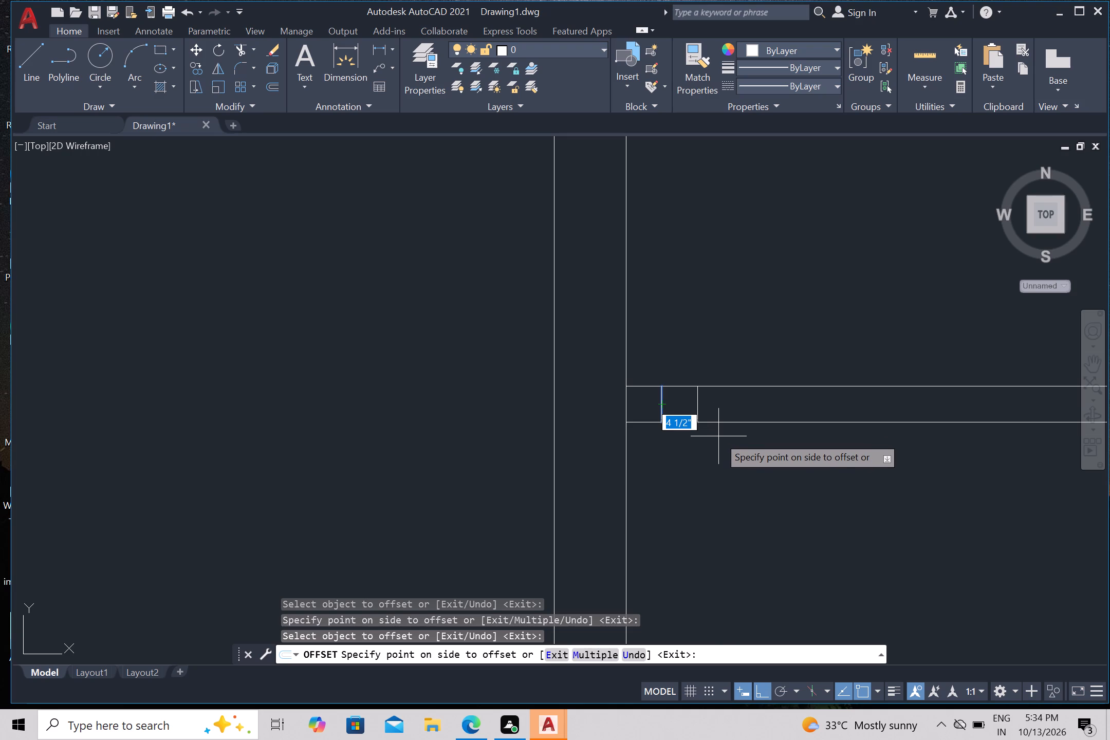
key(3)
key(apostrophe)
key(Return)
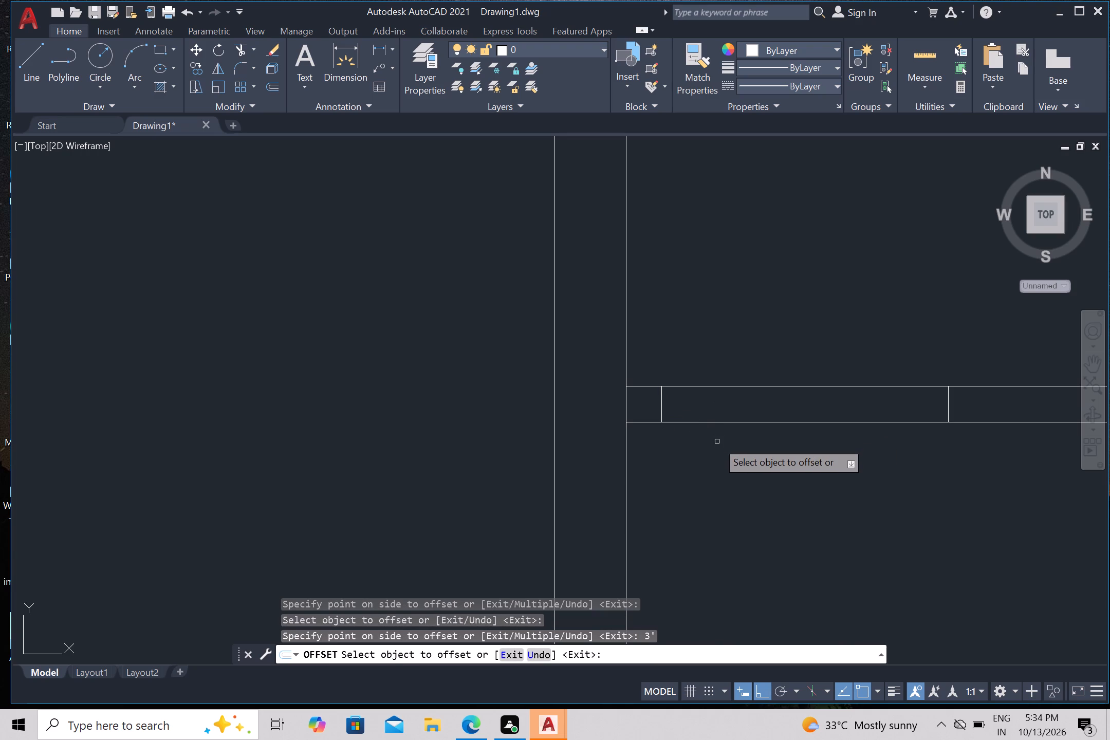
key(Escape)
Trim both partition faces between the two jambs below the top-left room, plus the leftover line where the stub meets the left wall.
key(t)
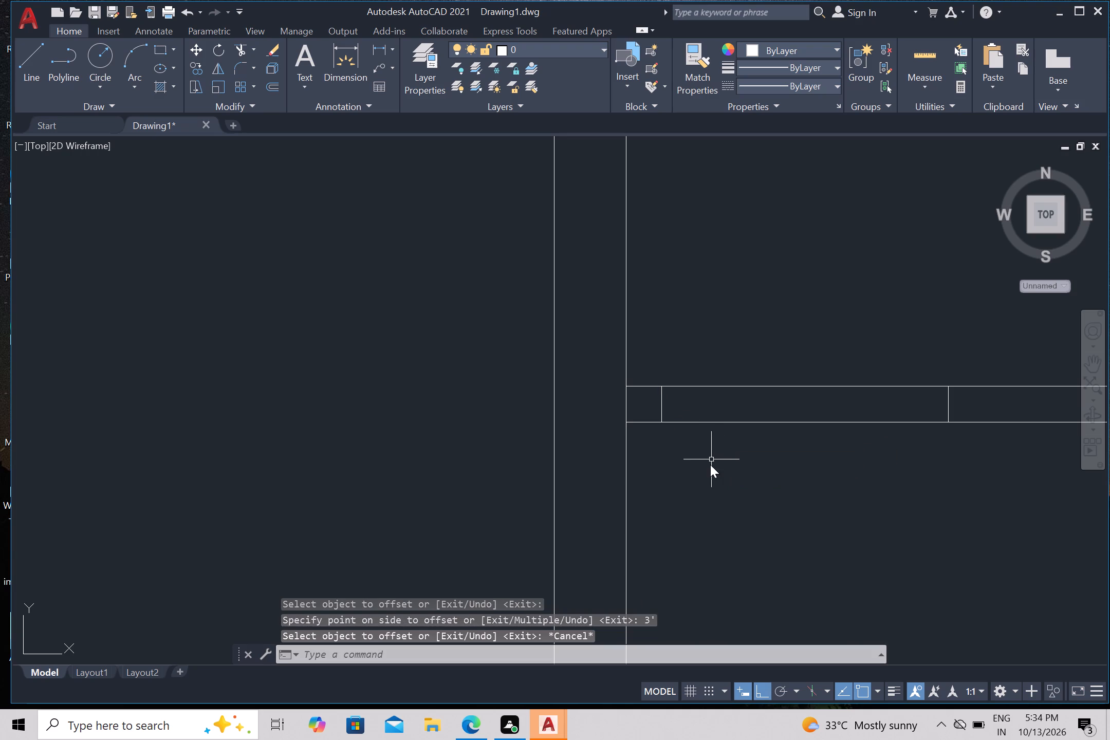
key(r)
key(Return)
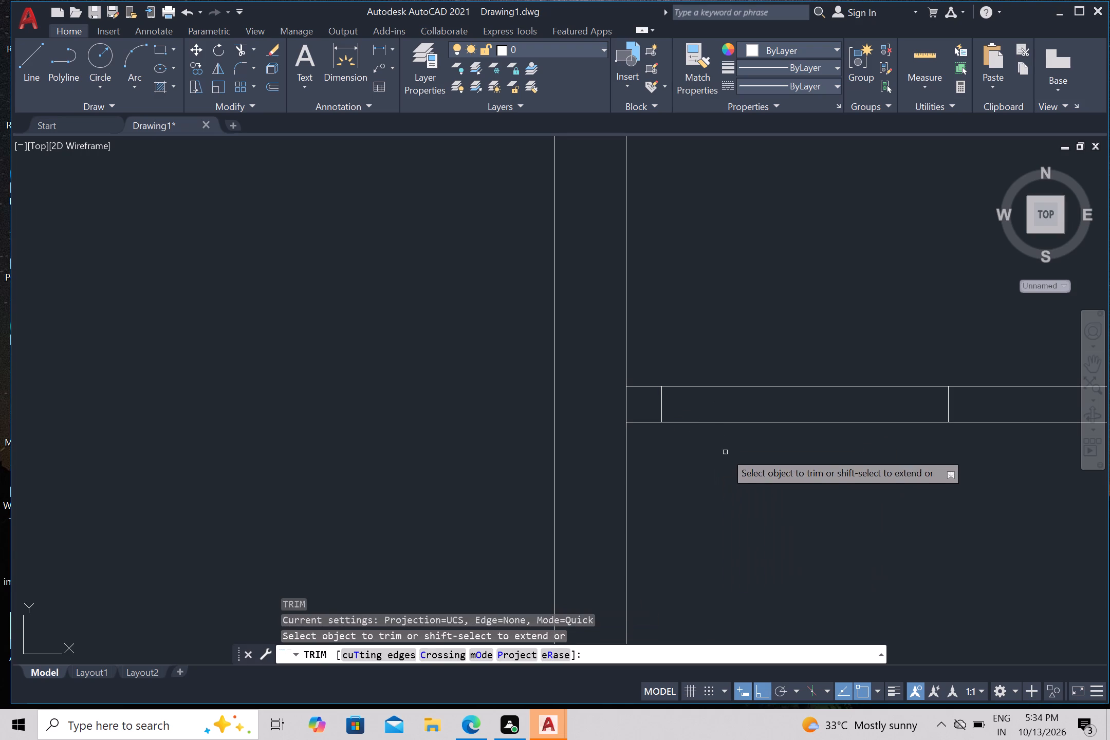
click(728, 451)
click(725, 337)
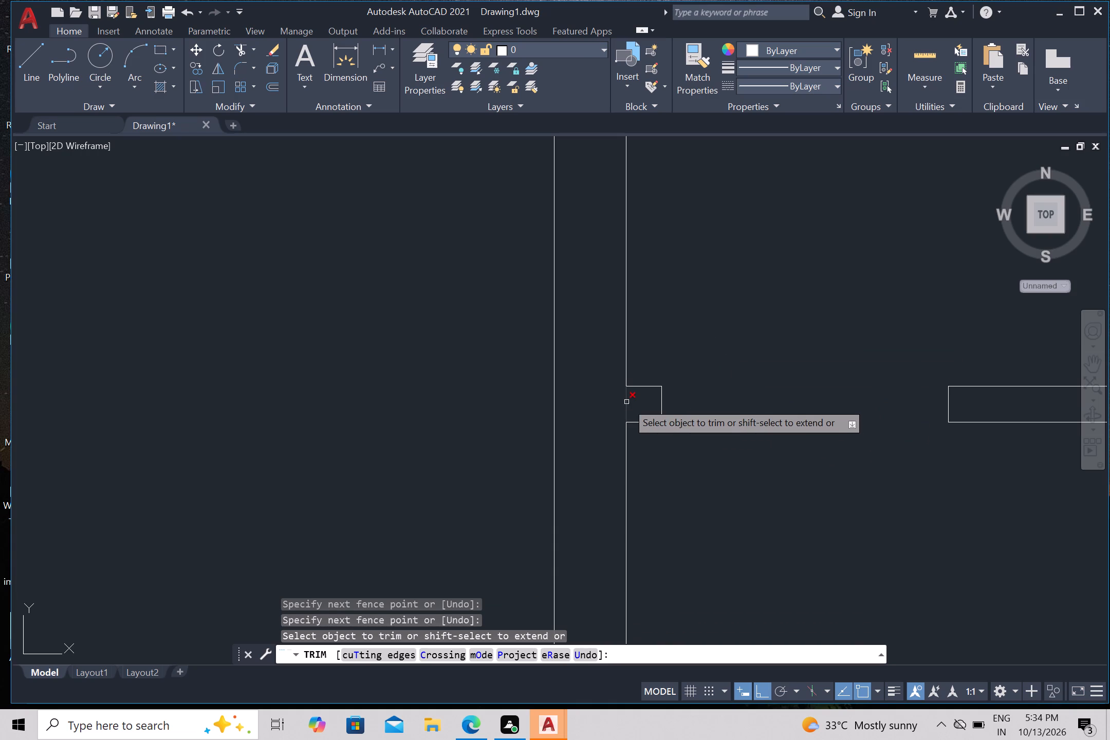
click(626, 402)
Draw a short horizontal line across the top of the partition between the top-left room and the top-right room, along the inner wall face.
scroll(766, 446, down, 4)
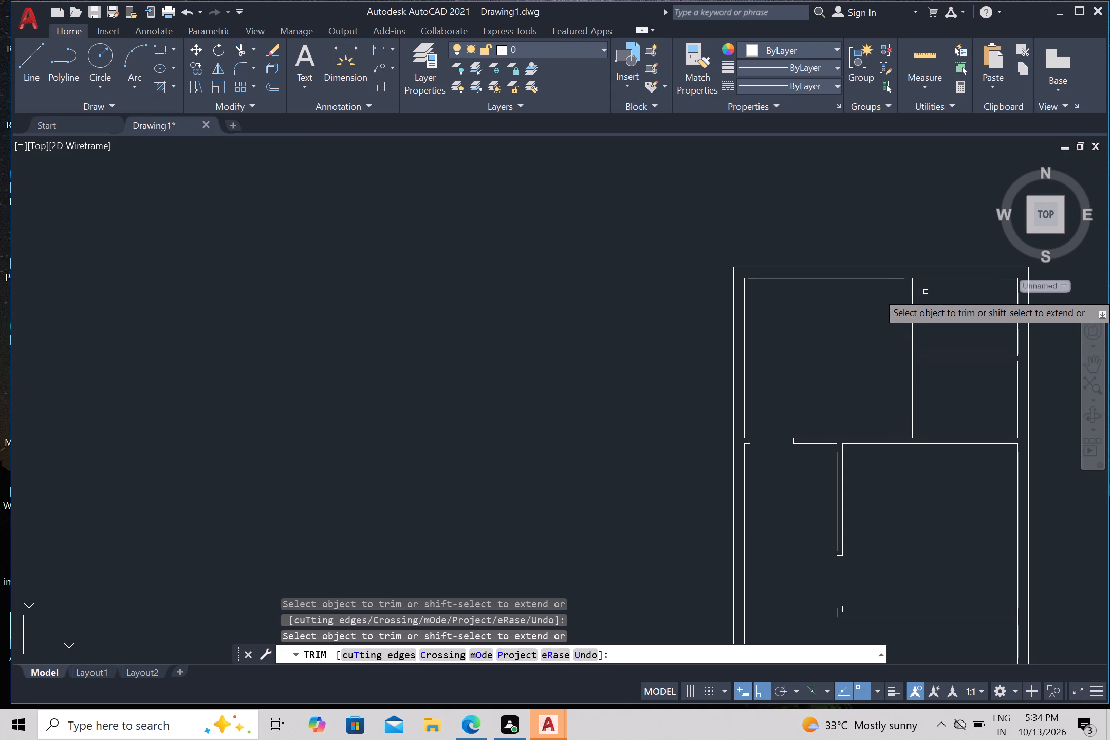
scroll(921, 305, up, 1)
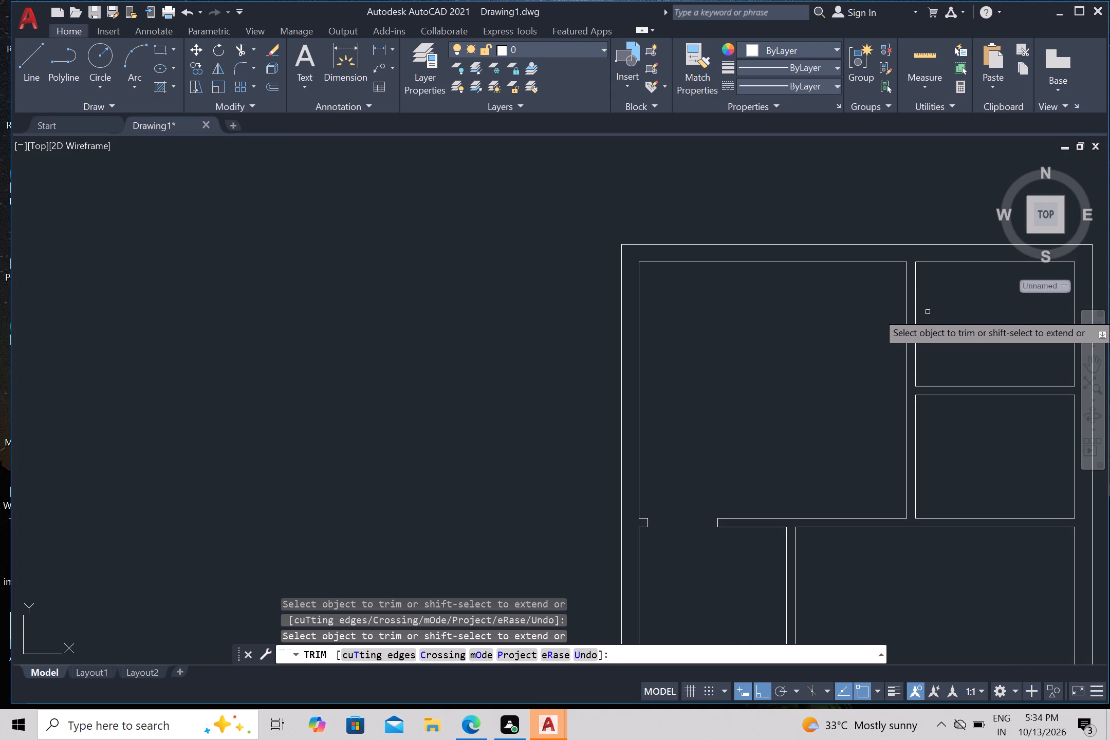
middle_drag(920, 342, 806, 396)
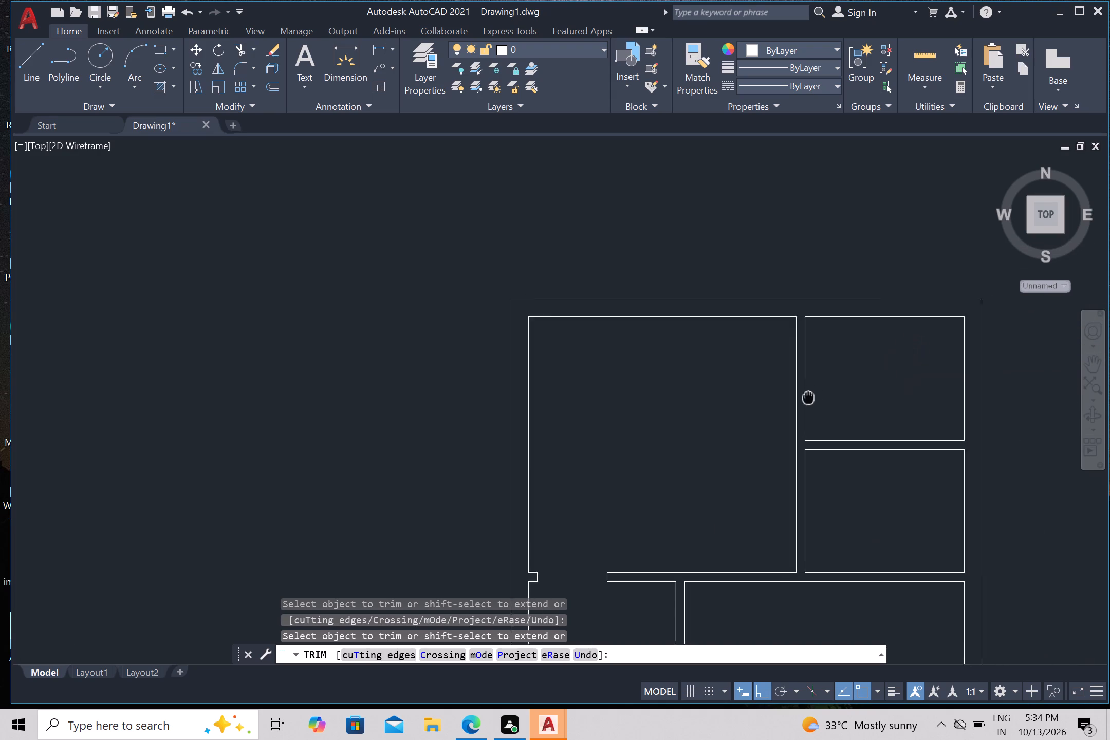
middle_drag(806, 396, 764, 411)
scroll(772, 361, up, 1)
key(Escape)
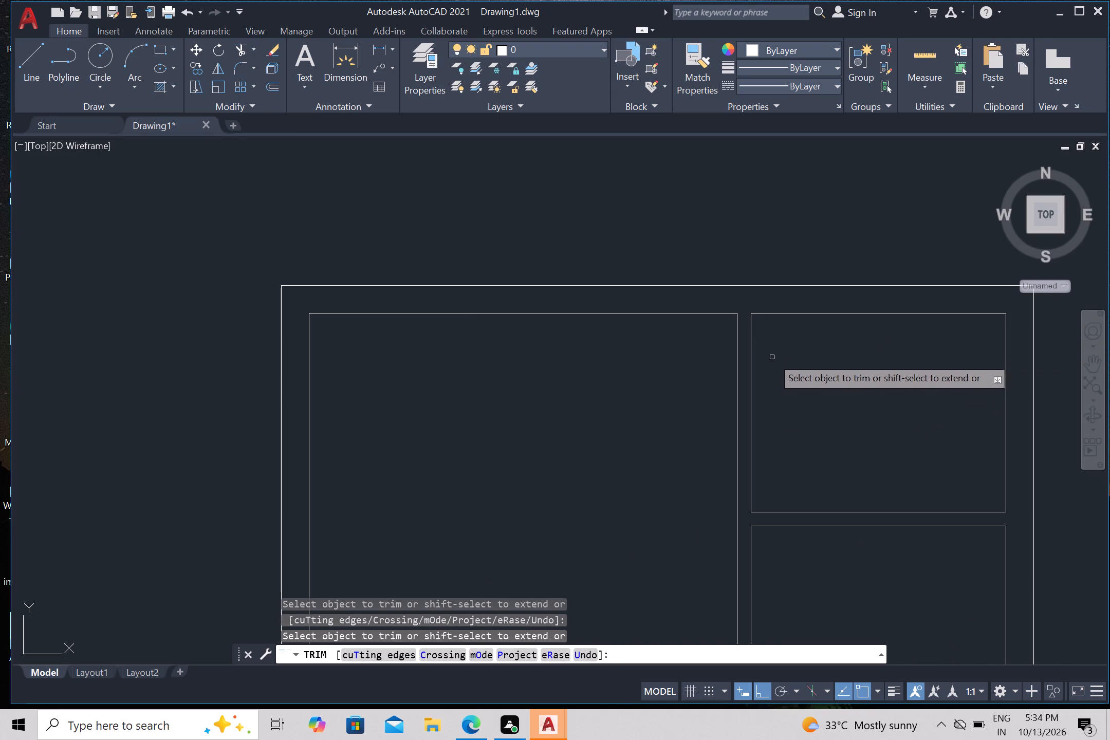
key(l)
key(Return)
scroll(769, 324, up, 1)
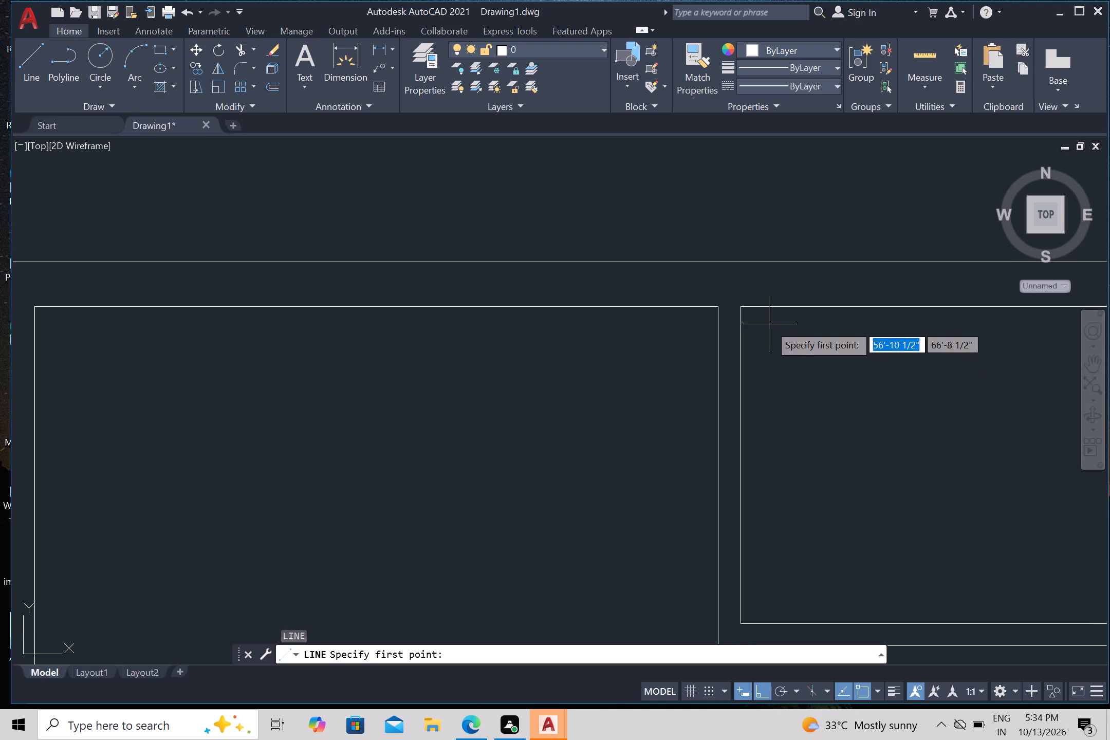
scroll(769, 324, up, 1)
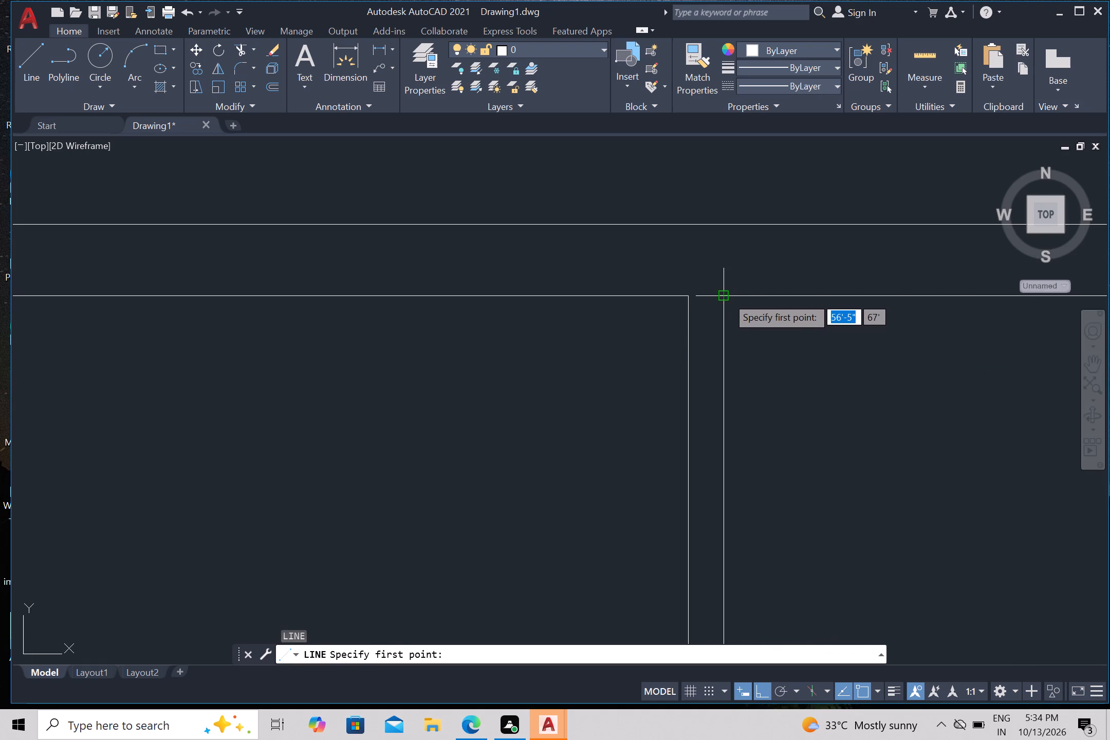
click(727, 295)
click(689, 297)
key(Escape)
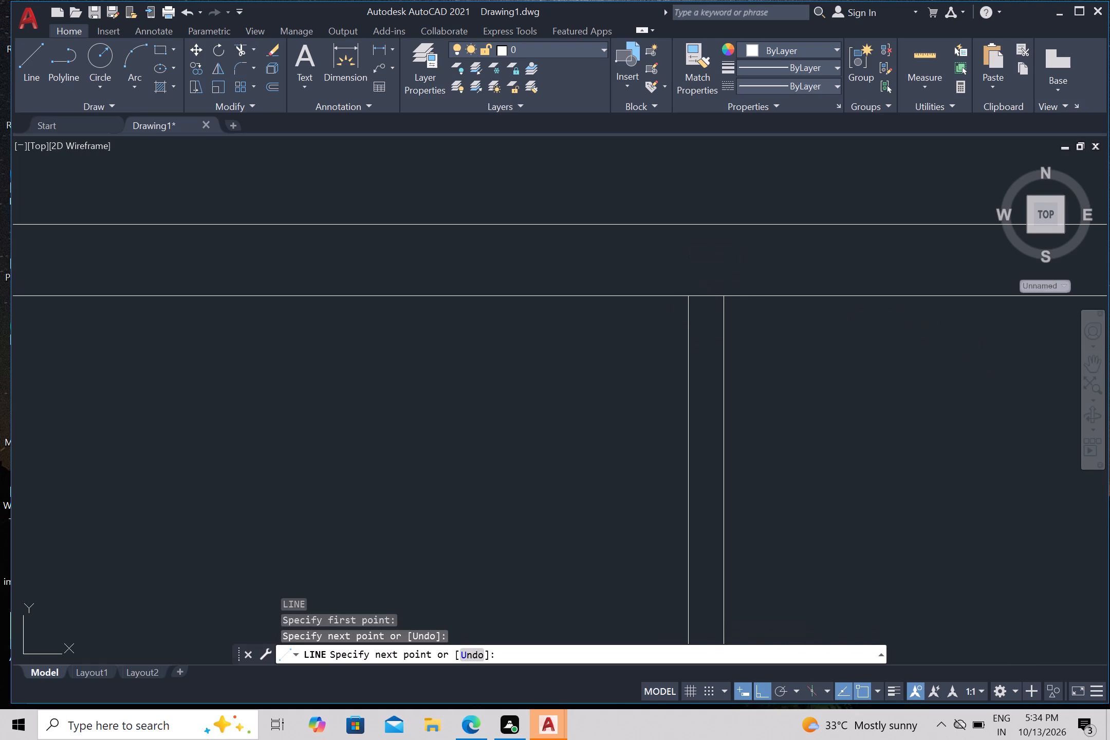
Offset the short line at the top of that partition 4.5" downward as the door opening's upper jamb.
key(o)
key(Return)
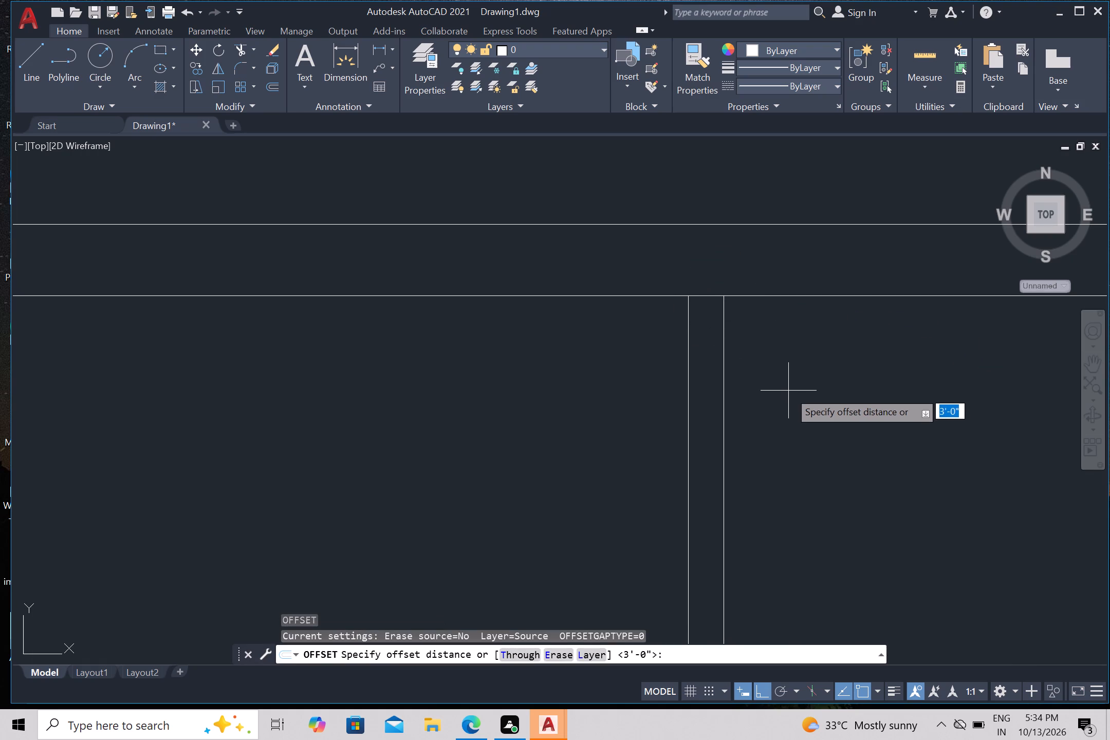
key(4)
key(period)
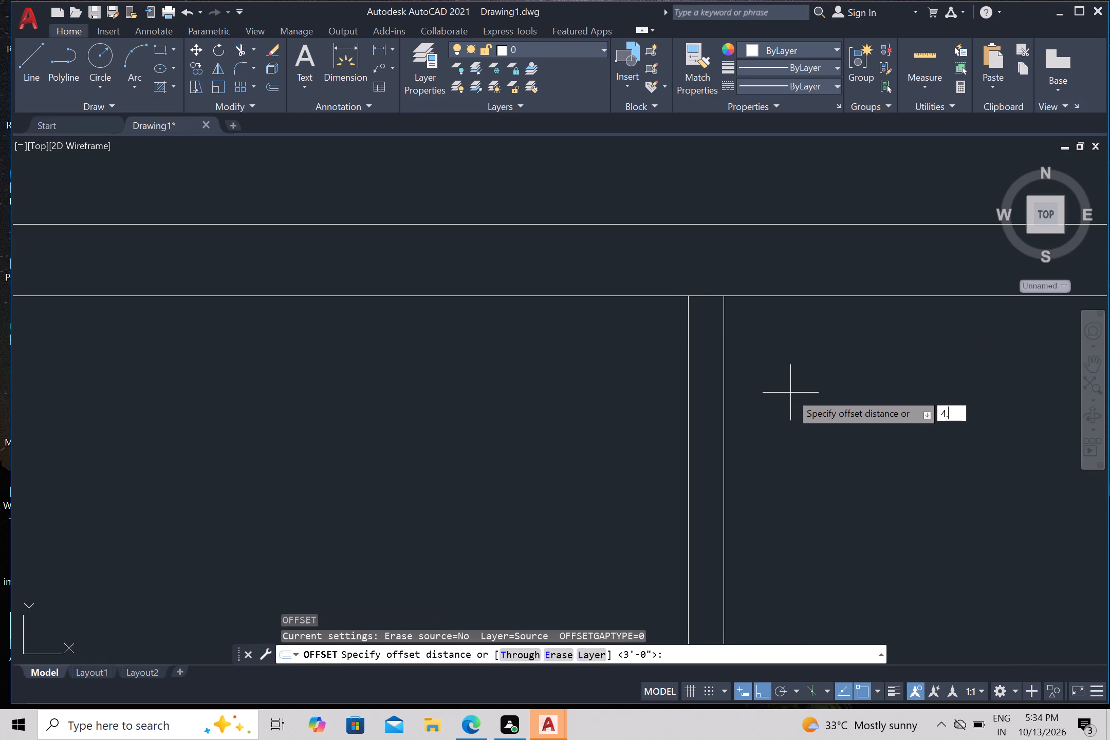
key(5)
key(shift+quotedbl)
key(Return)
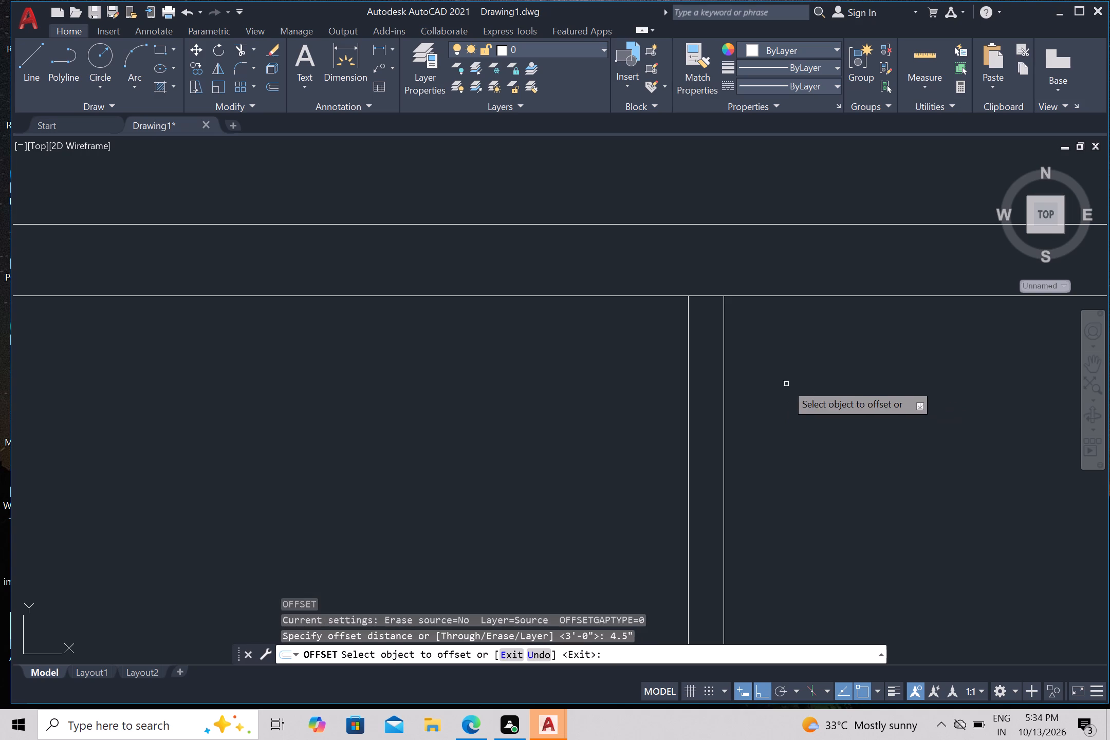
click(706, 296)
click(720, 406)
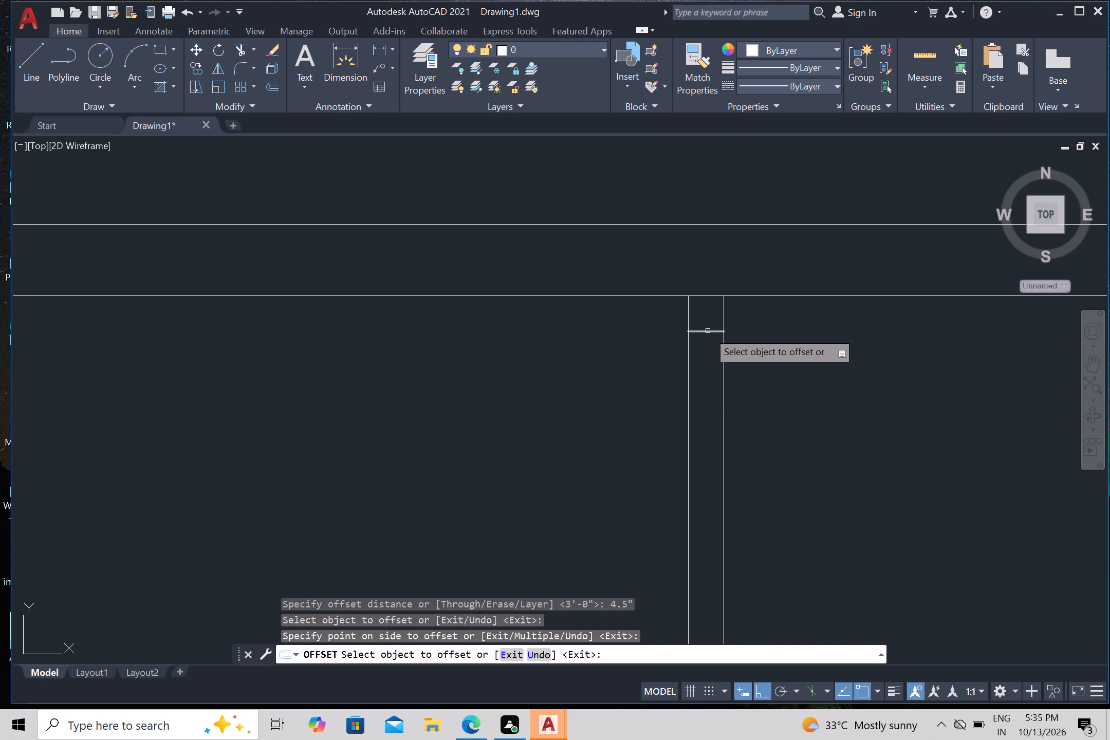
Offset the upper jamb line 2'6" downward to mark the lower jamb of the top-right room's door opening.
click(708, 331)
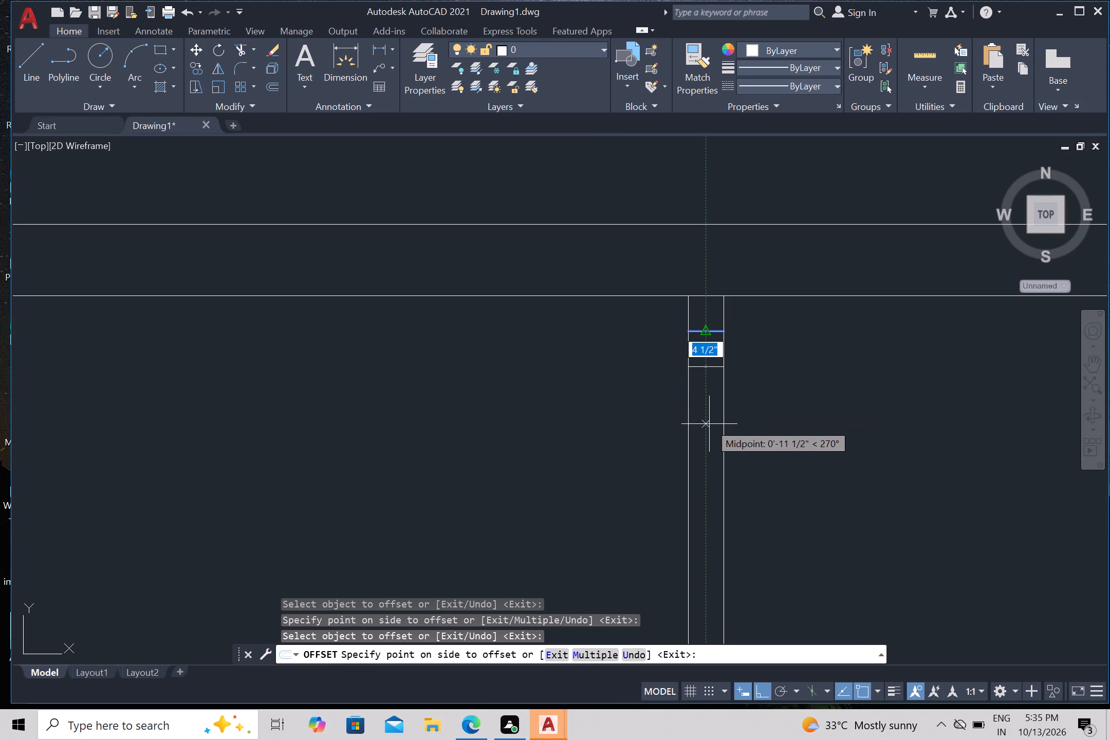
key(2)
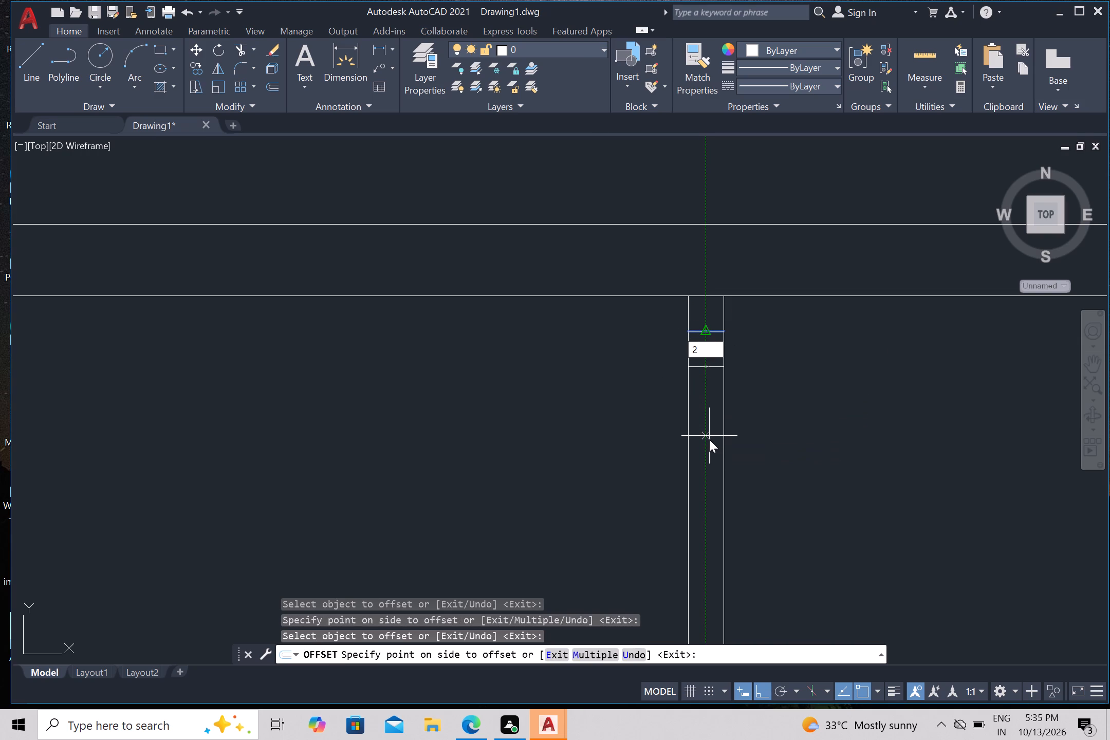
key(apostrophe)
key(6)
key(shift+quotedbl)
key(Return)
scroll(770, 425, down, 2)
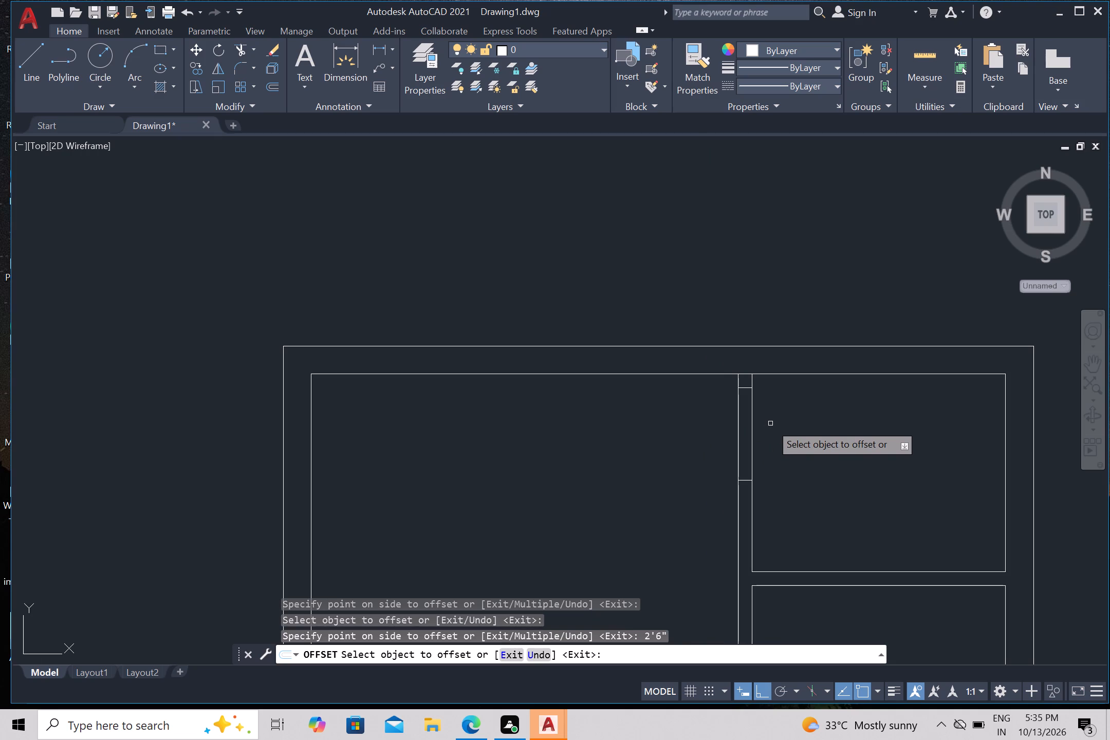
key(Escape)
Trim both partition faces between the two jambs of the top-right room's doorway, plus the leftover line across the top of the wall stub.
key(t)
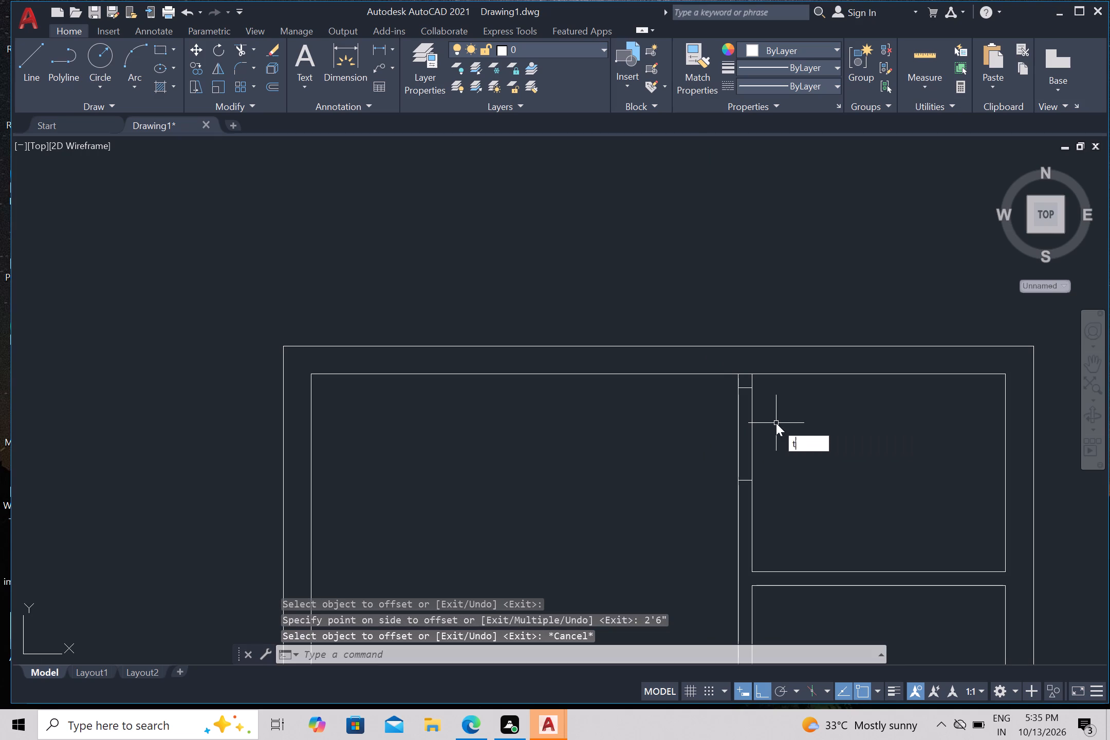
key(r)
key(Return)
click(784, 437)
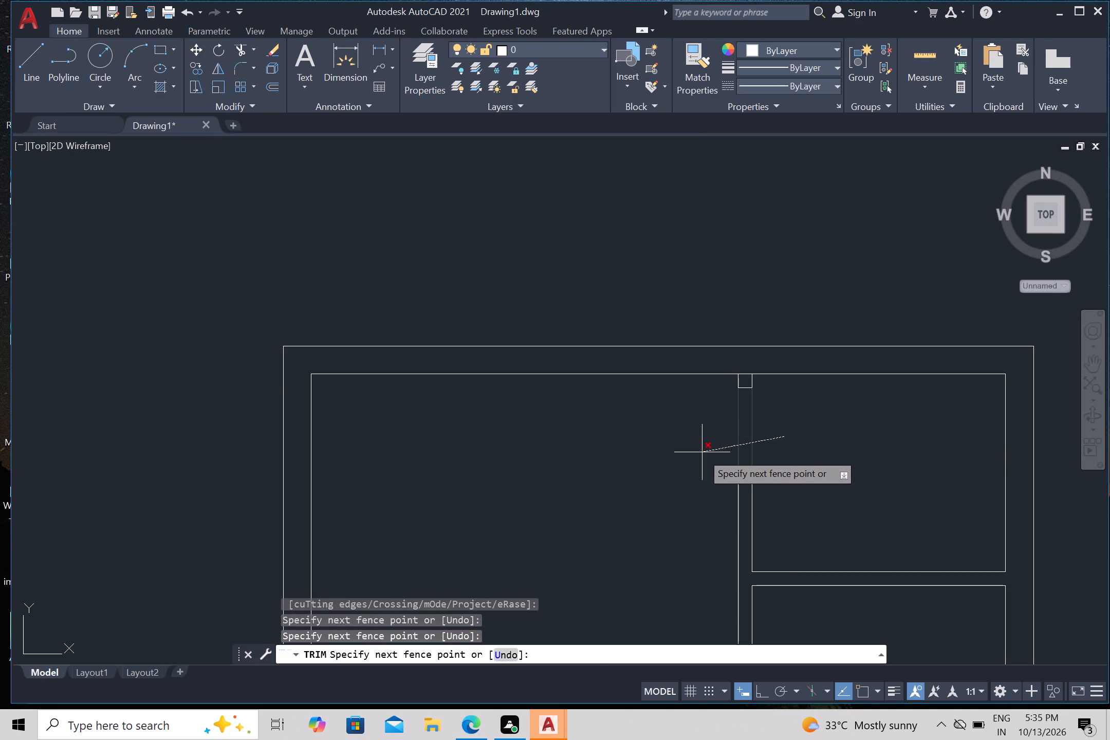
drag(696, 454, 701, 447)
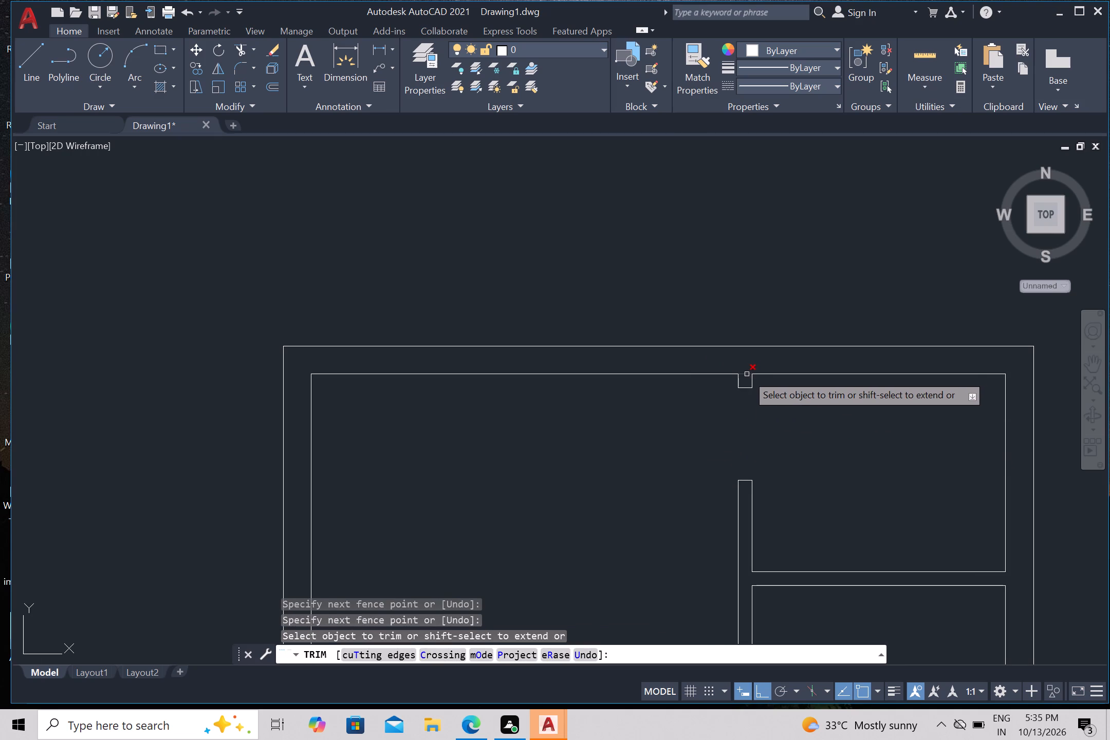
click(746, 374)
Draw a vertical line down from the lower-left corner of the small room below the top-right room, across the horizontal partition.
scroll(779, 454, down, 2)
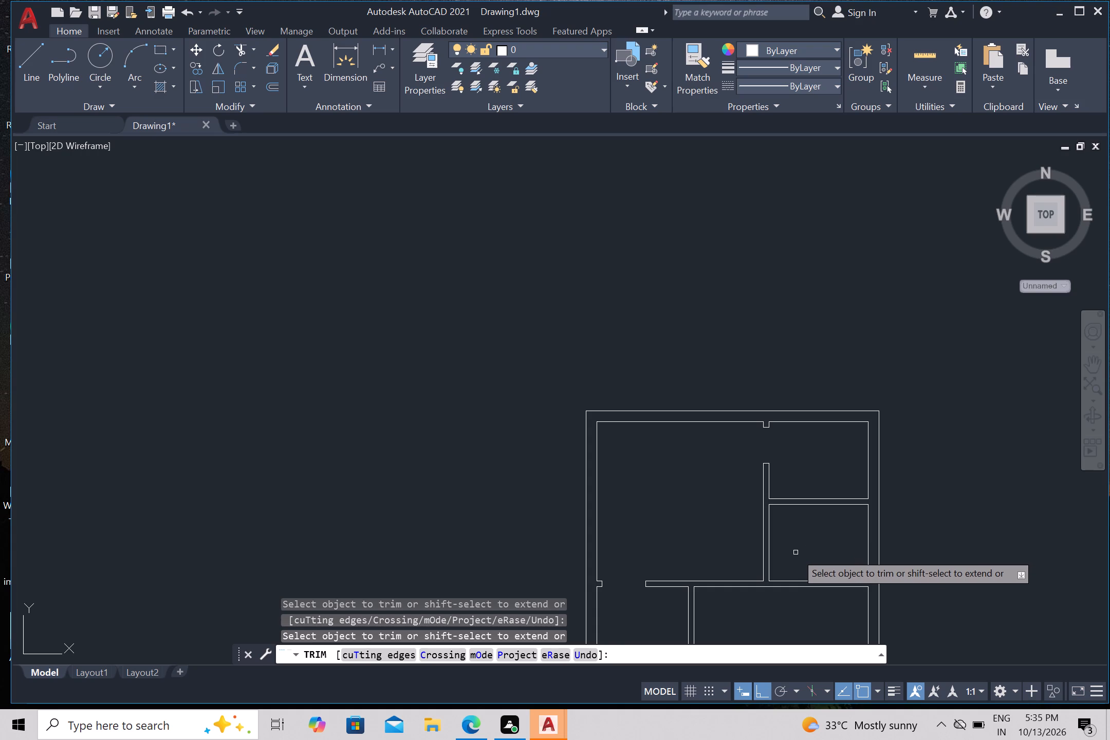
middle_click(795, 552)
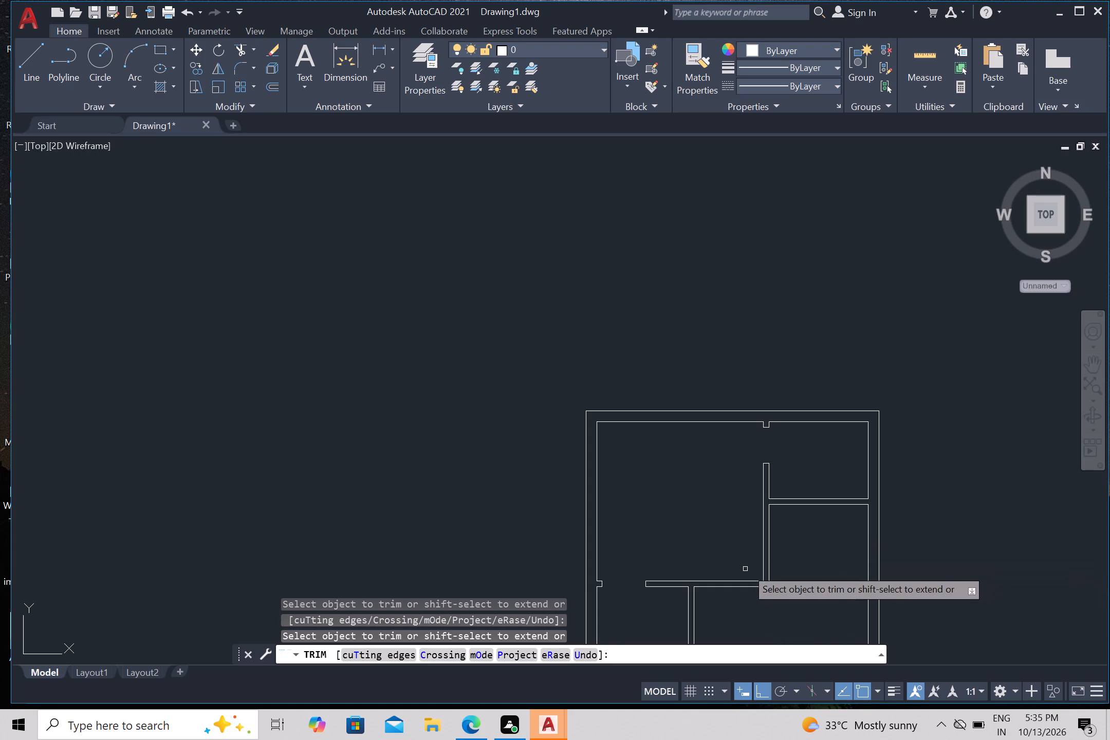
middle_drag(784, 556, 812, 452)
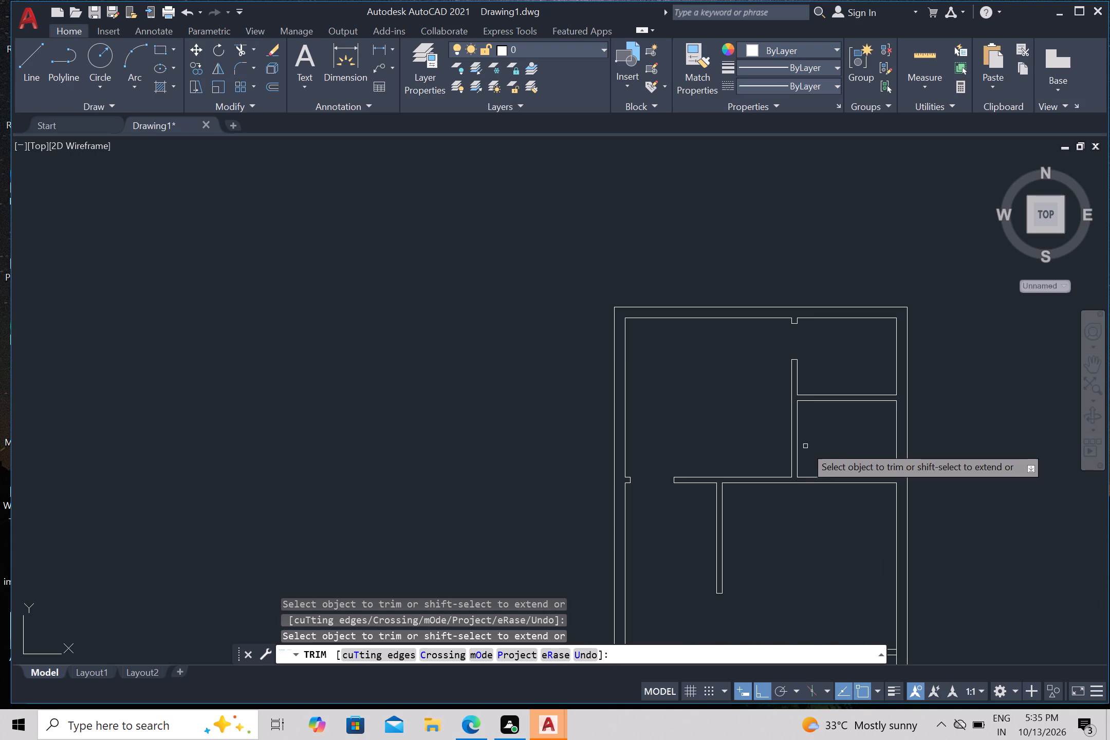
scroll(810, 501, up, 1)
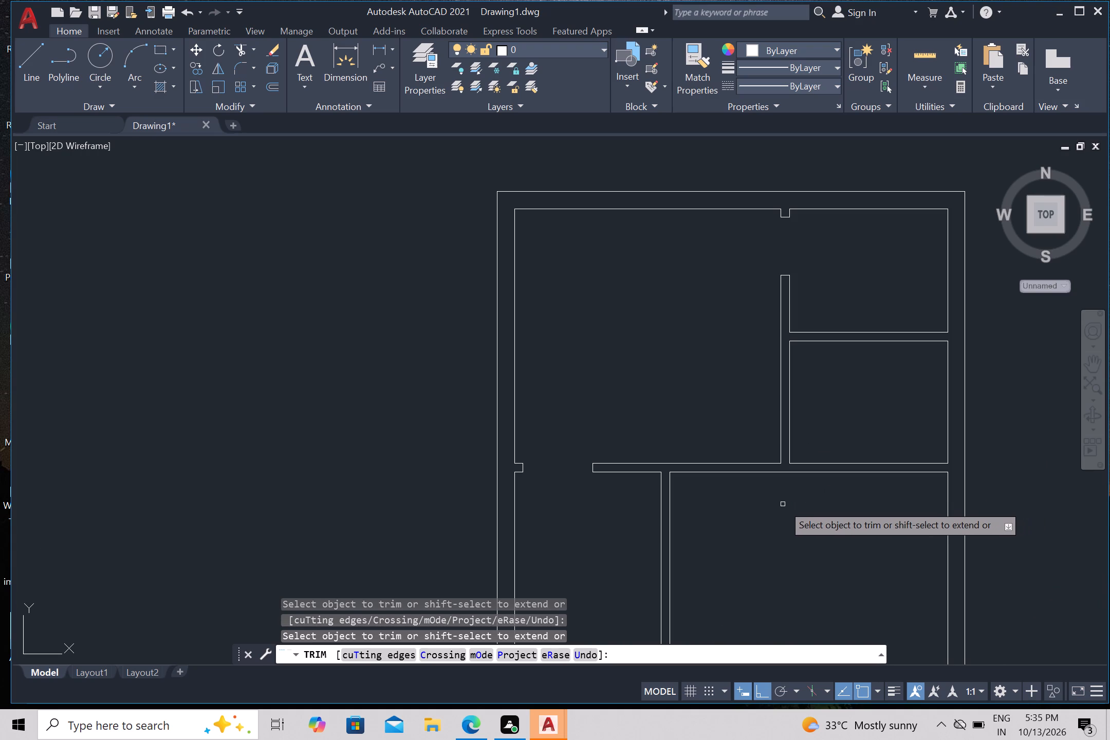
key(Escape)
key(l)
key(Return)
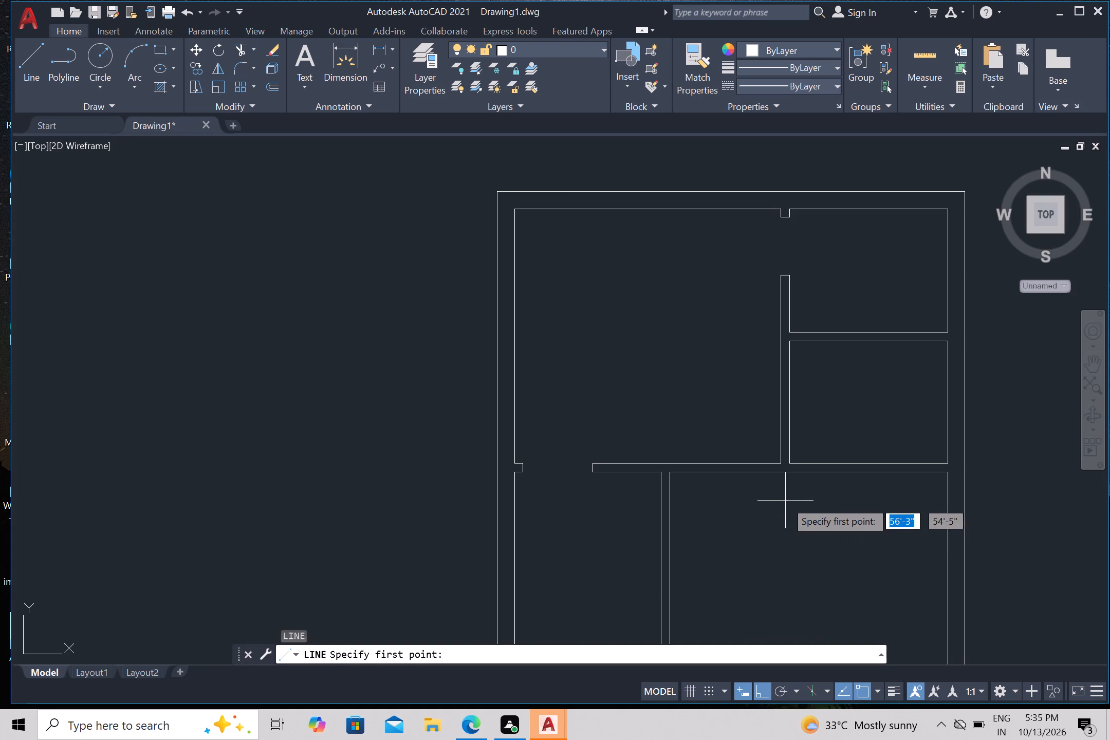
click(790, 466)
click(787, 540)
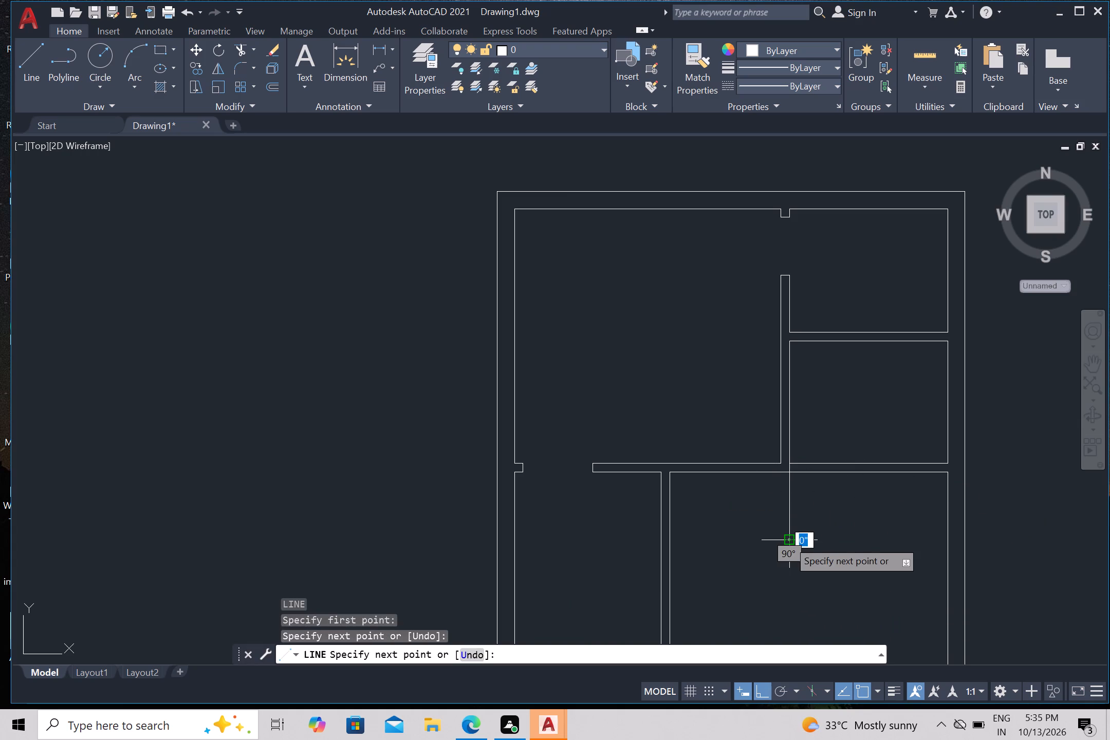
Offset the vertical line below the small room 2'6" to the right to mark the doorway's other jamb.
key(Escape)
key(o)
key(Return)
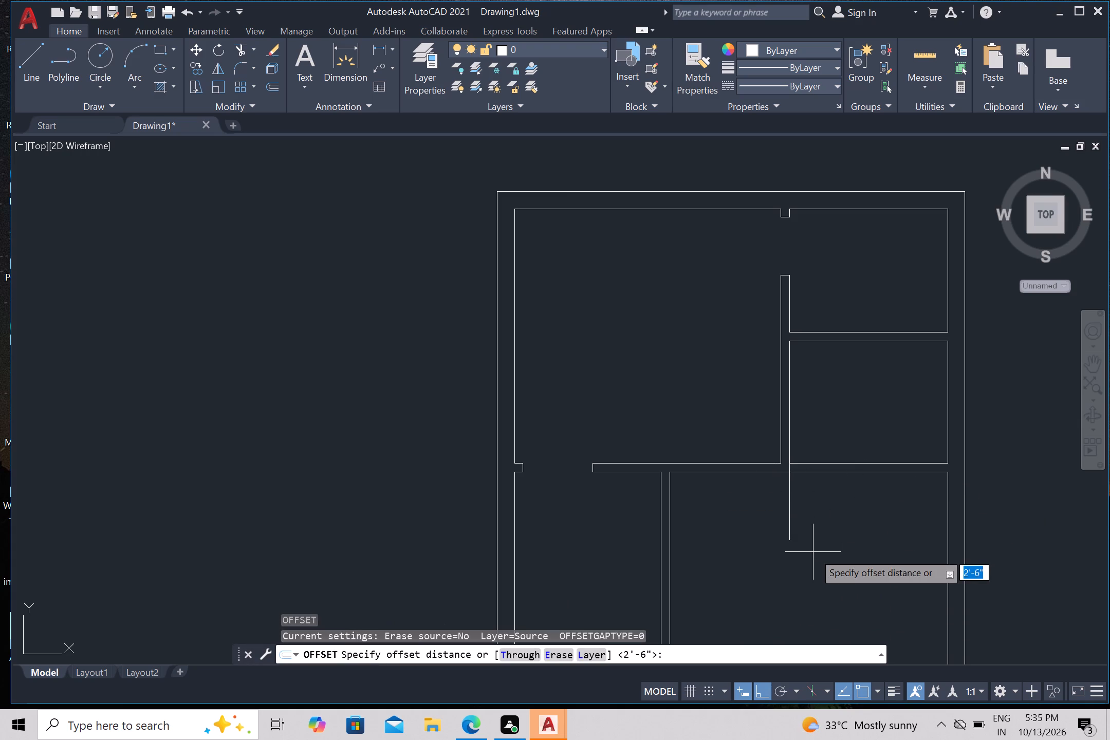
text(2')
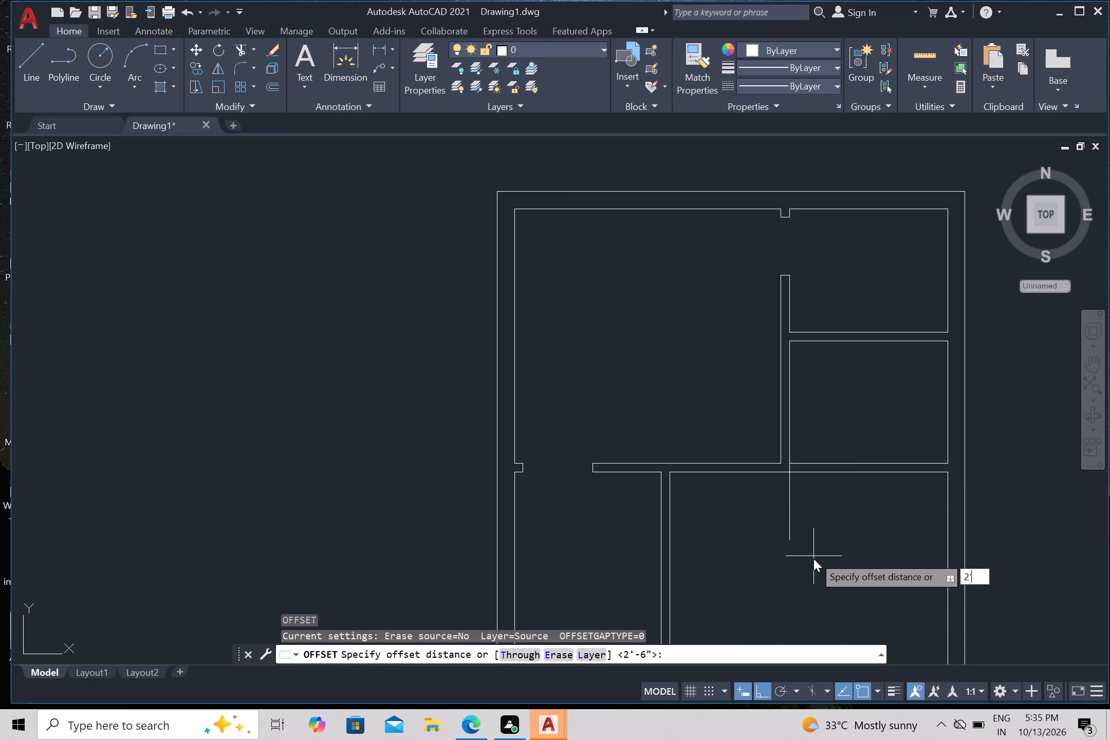
key(6)
key(shift+quotedbl)
key(Return)
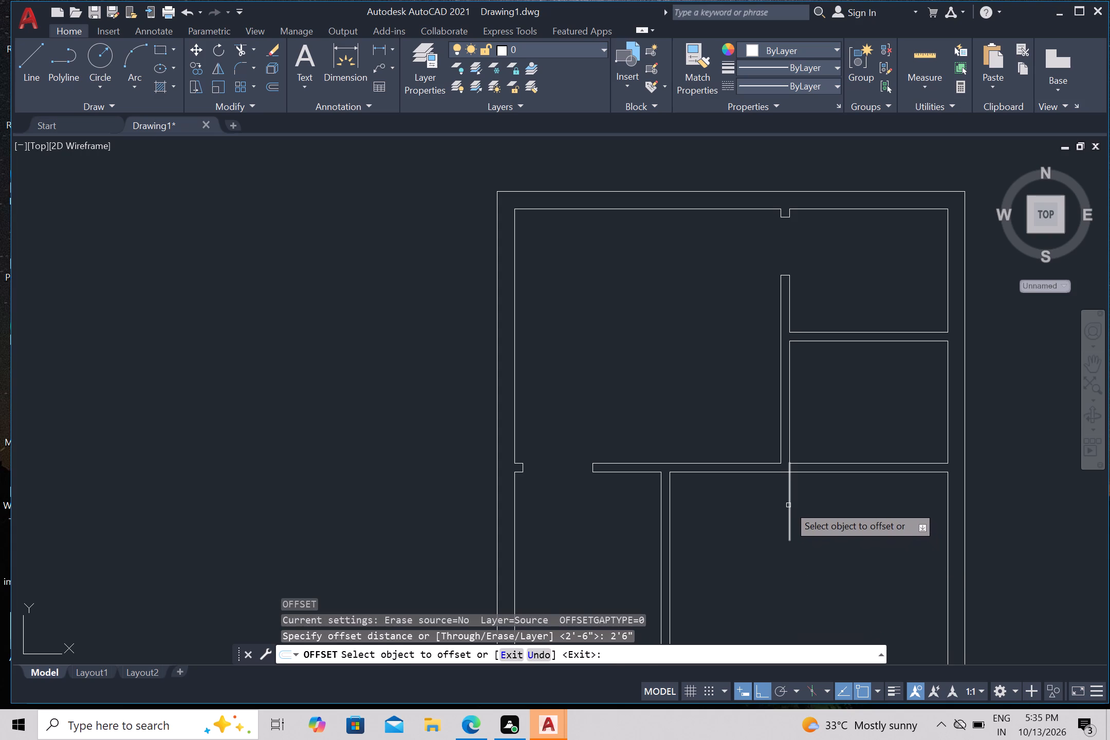
click(789, 504)
drag(846, 510, 848, 522)
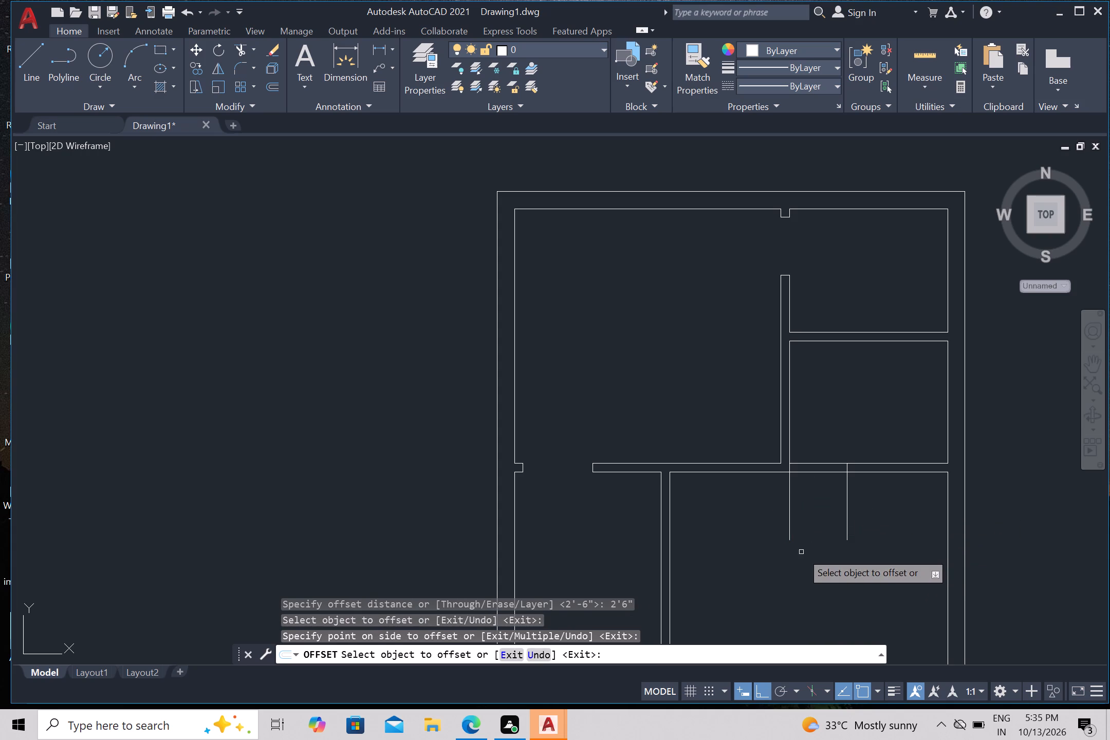
key(Escape)
Trim both horizontal partition faces between the two jamb lines of the small room's doorway, plus the jamb lines' excess below the partition.
key(t)
key(r)
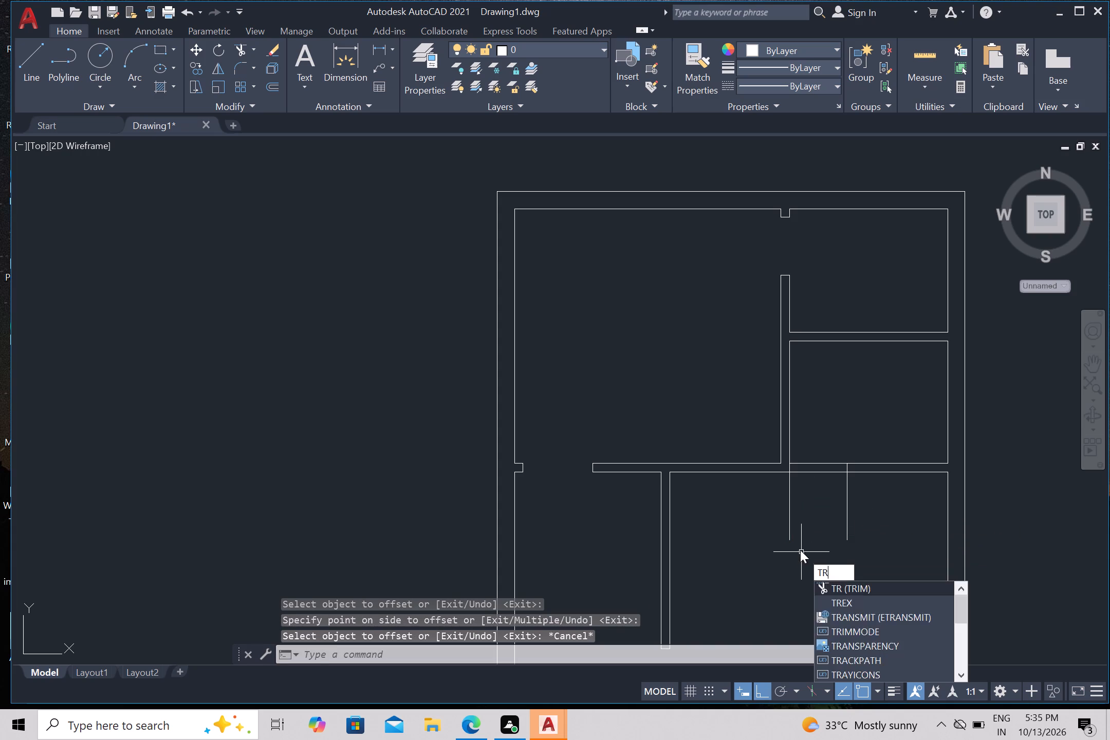
key(Return)
click(823, 486)
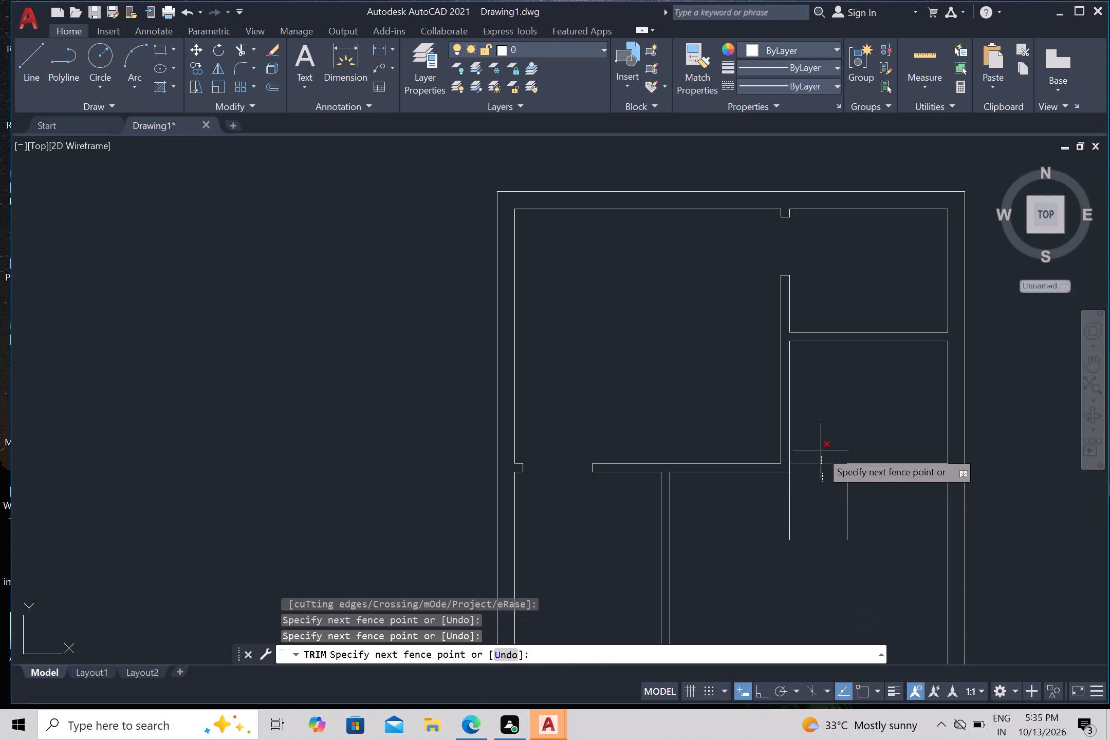
click(821, 451)
click(767, 509)
click(870, 499)
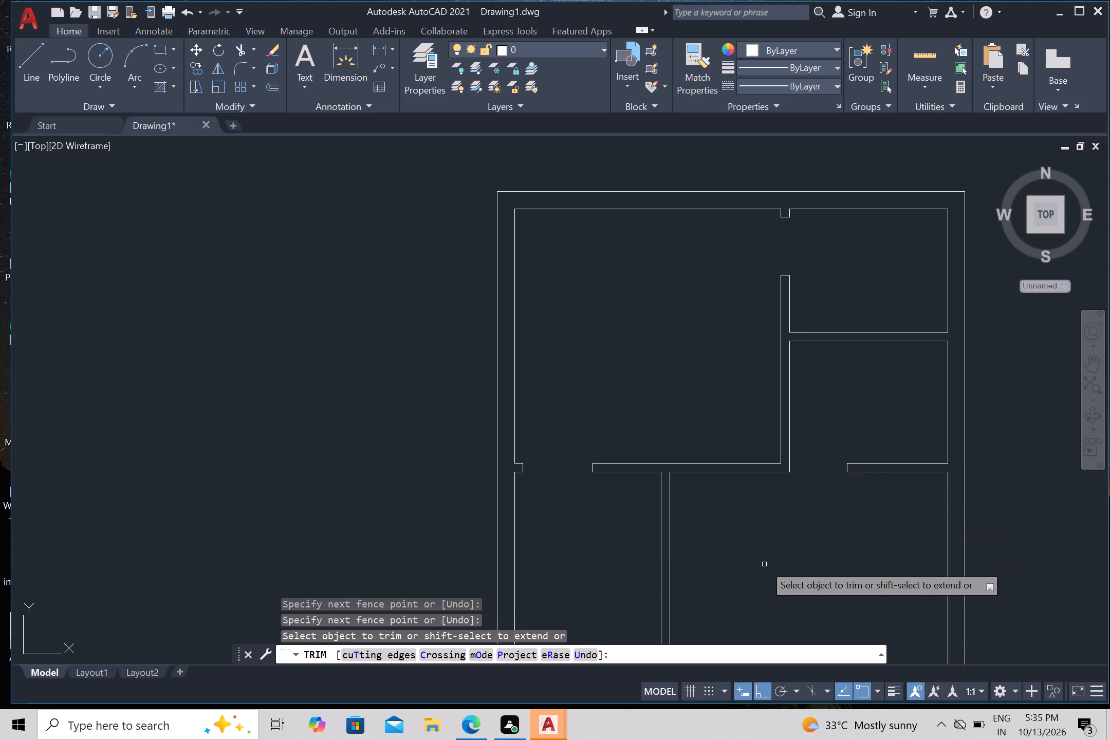
Draw a vertical line up from the top of the bottom vertical partition's left face, across the lower horizontal partition.
scroll(782, 542, down, 1)
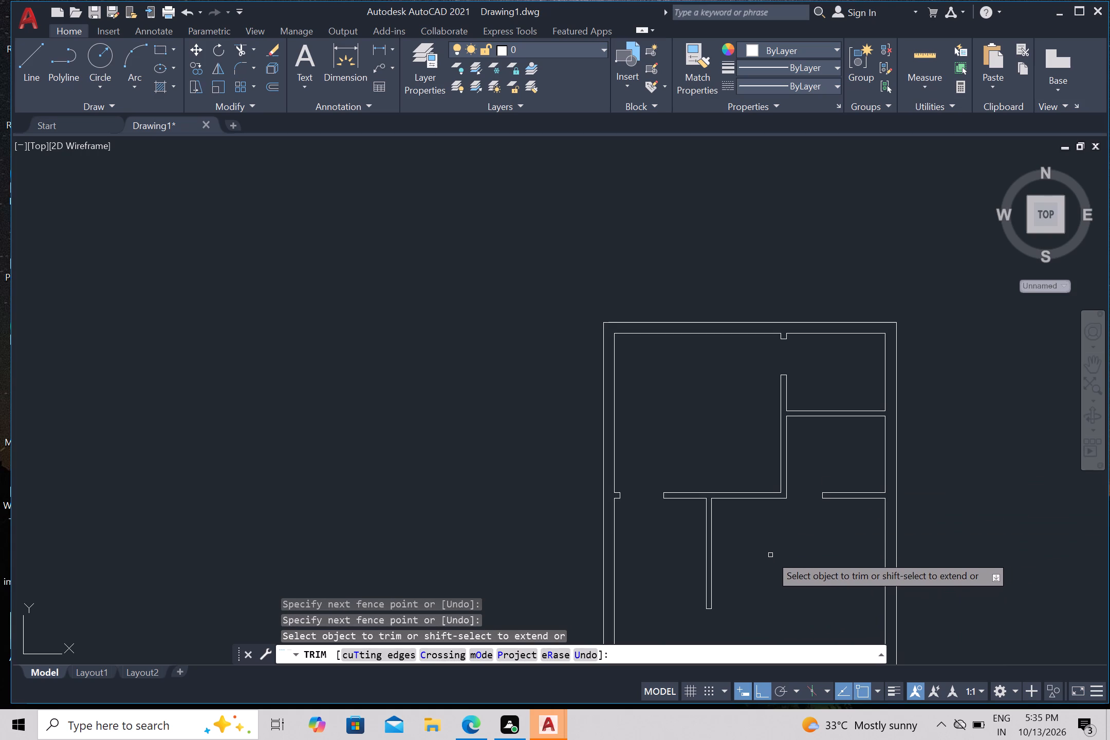
scroll(770, 552, down, 1)
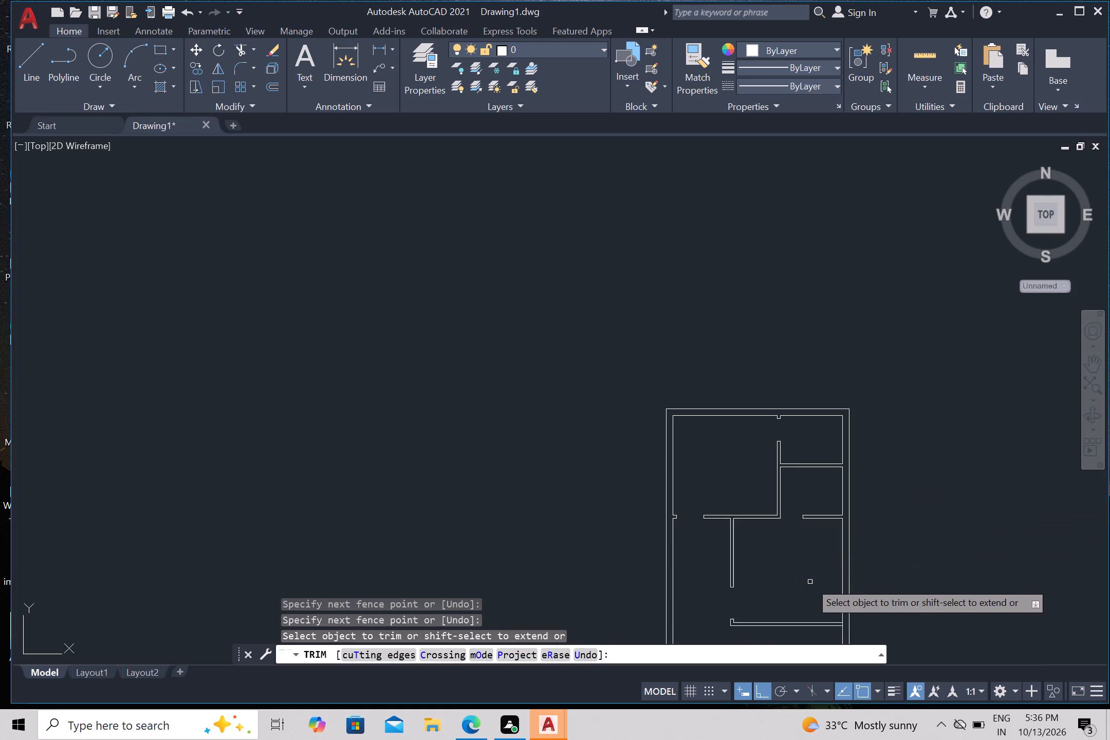
middle_drag(807, 581, 784, 341)
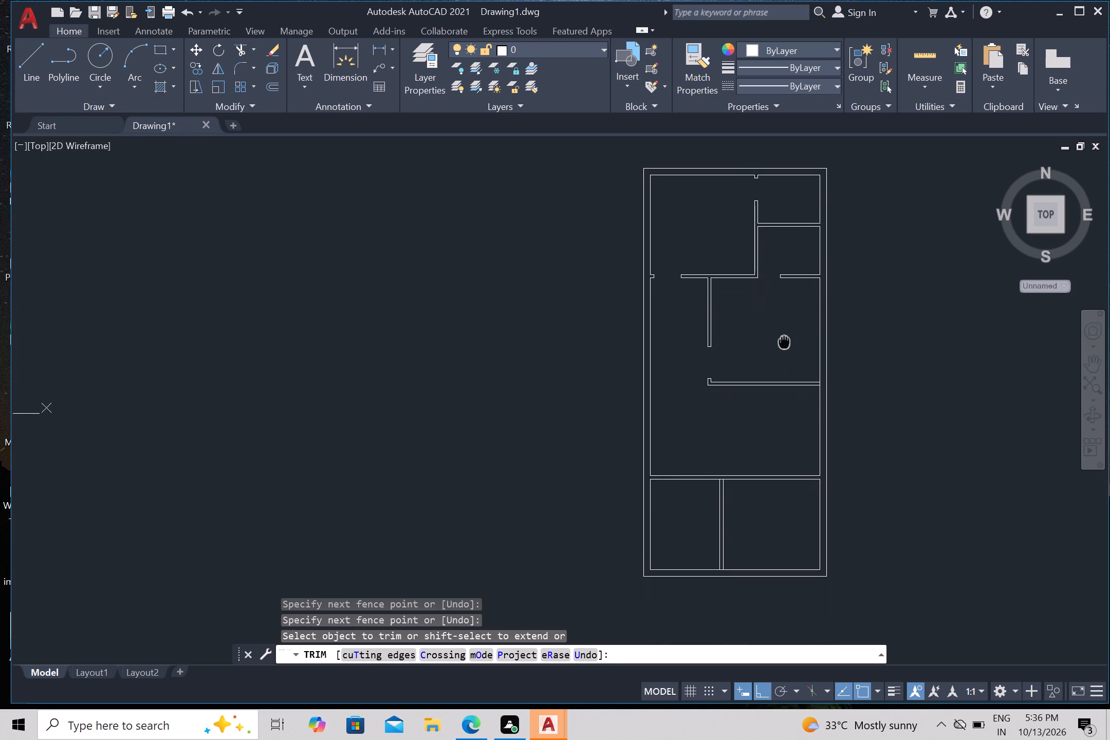
middle_drag(784, 341, 787, 307)
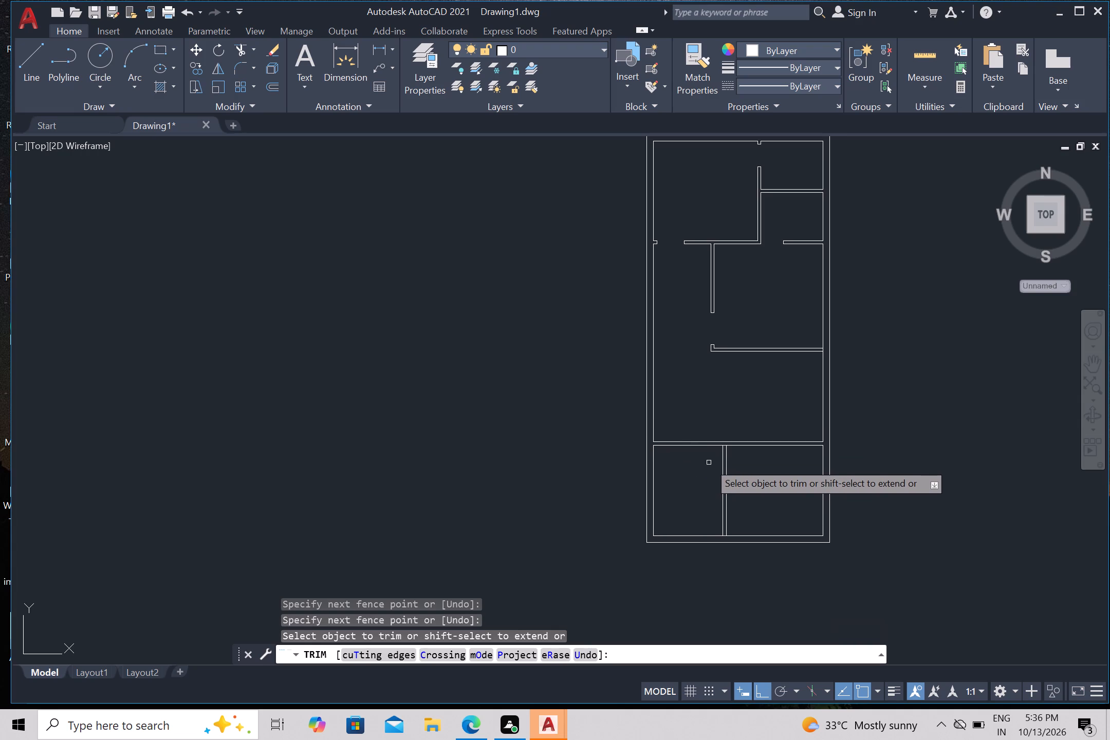
scroll(715, 458, up, 2)
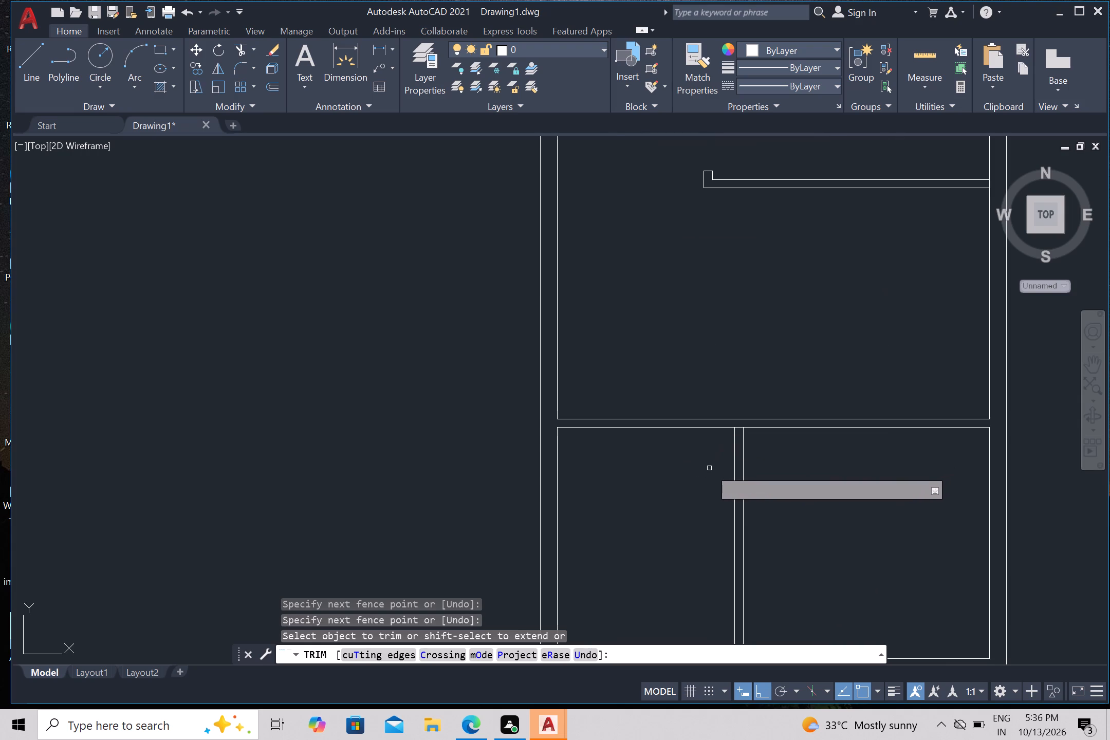
key(Escape)
key(l)
key(Return)
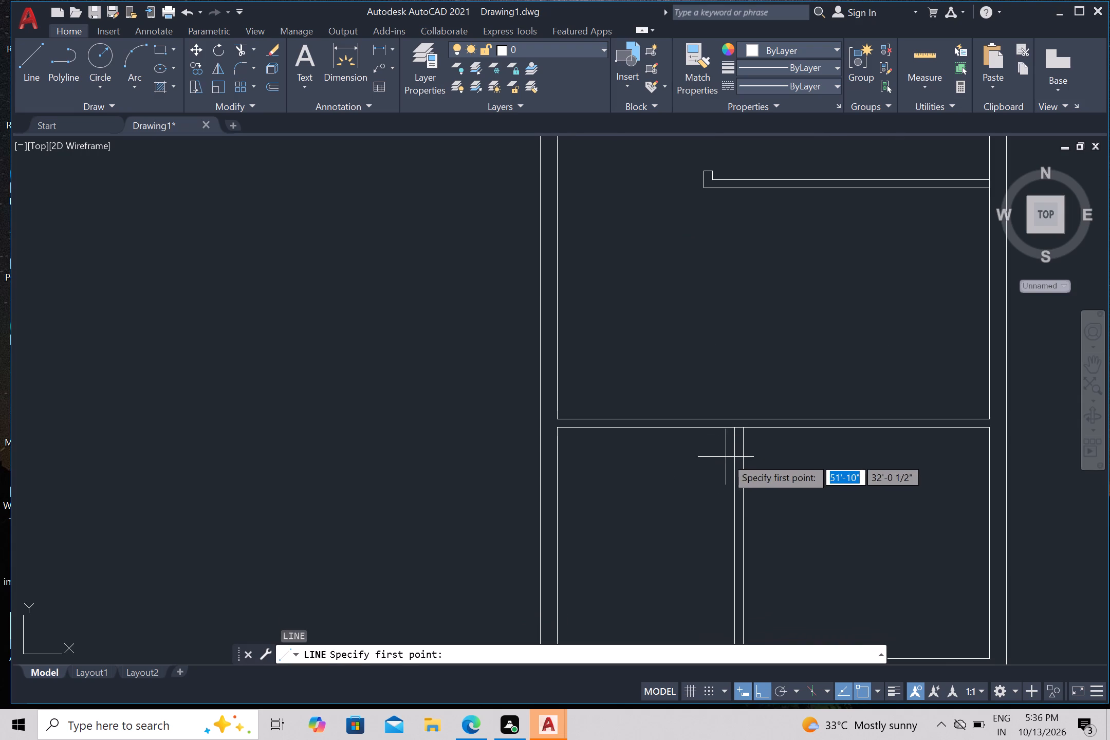
scroll(735, 451, up, 2)
click(731, 392)
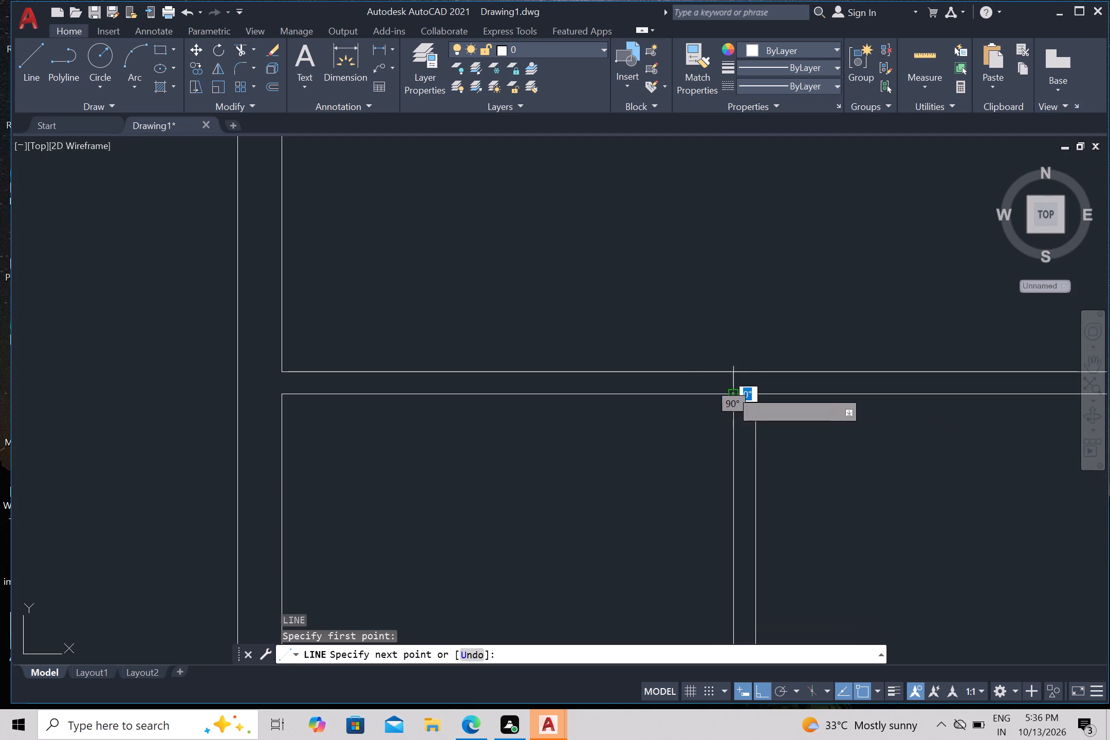
click(723, 331)
key(Escape)
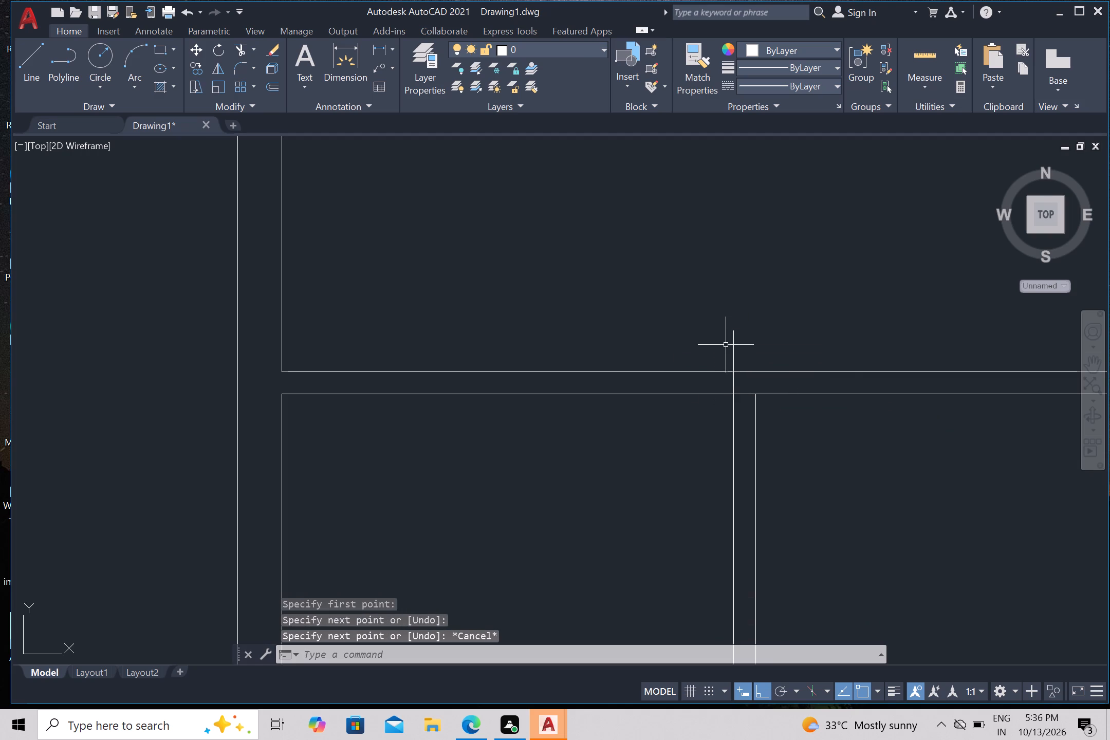
Offset that vertical line 3' to the left to mark the other jamb of the bottom-left room's doorway.
key(o)
key(Return)
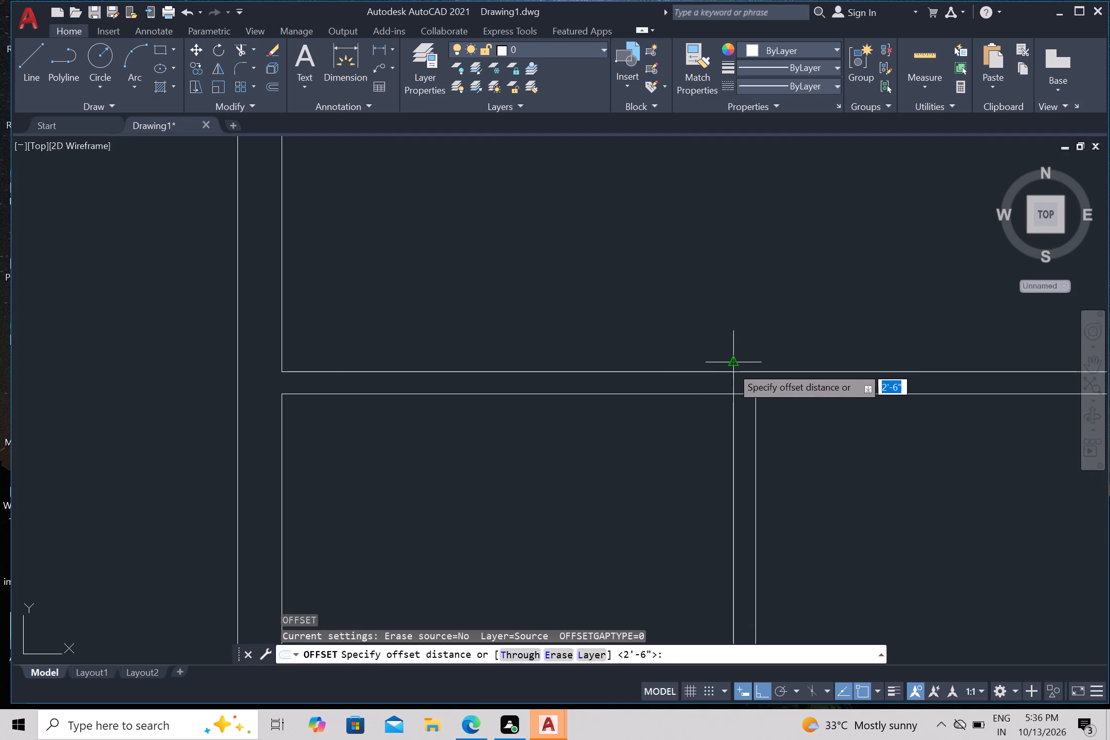
key(3)
key(apostrophe)
key(Return)
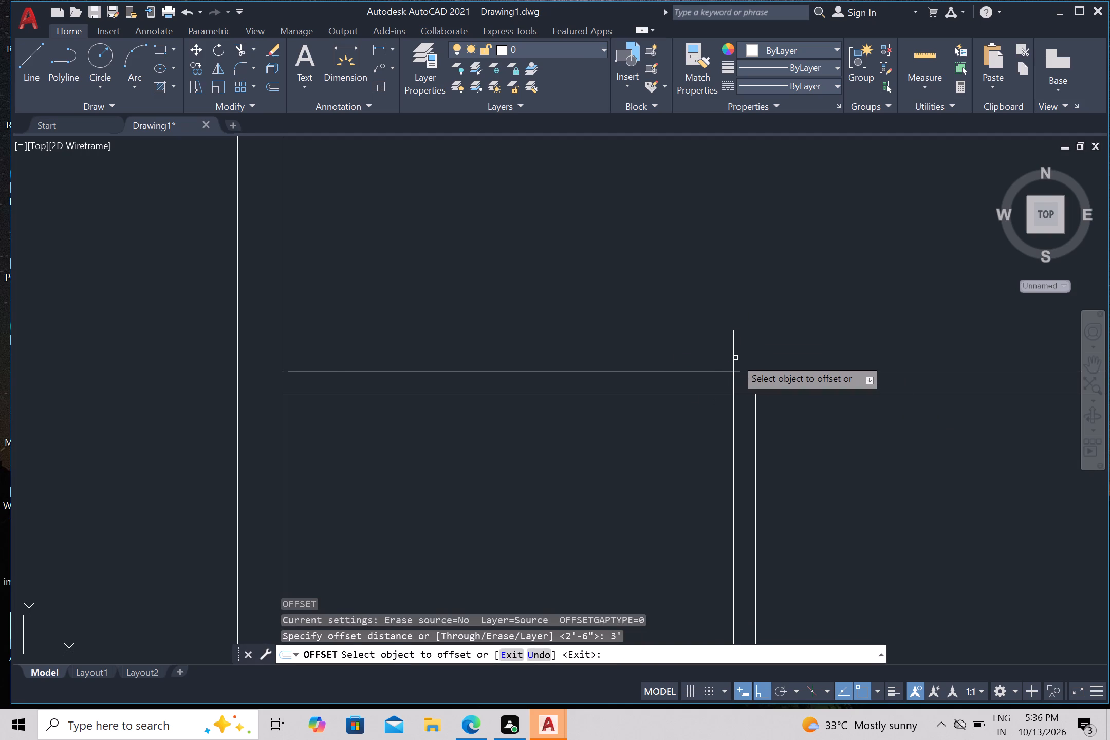
click(734, 360)
click(596, 402)
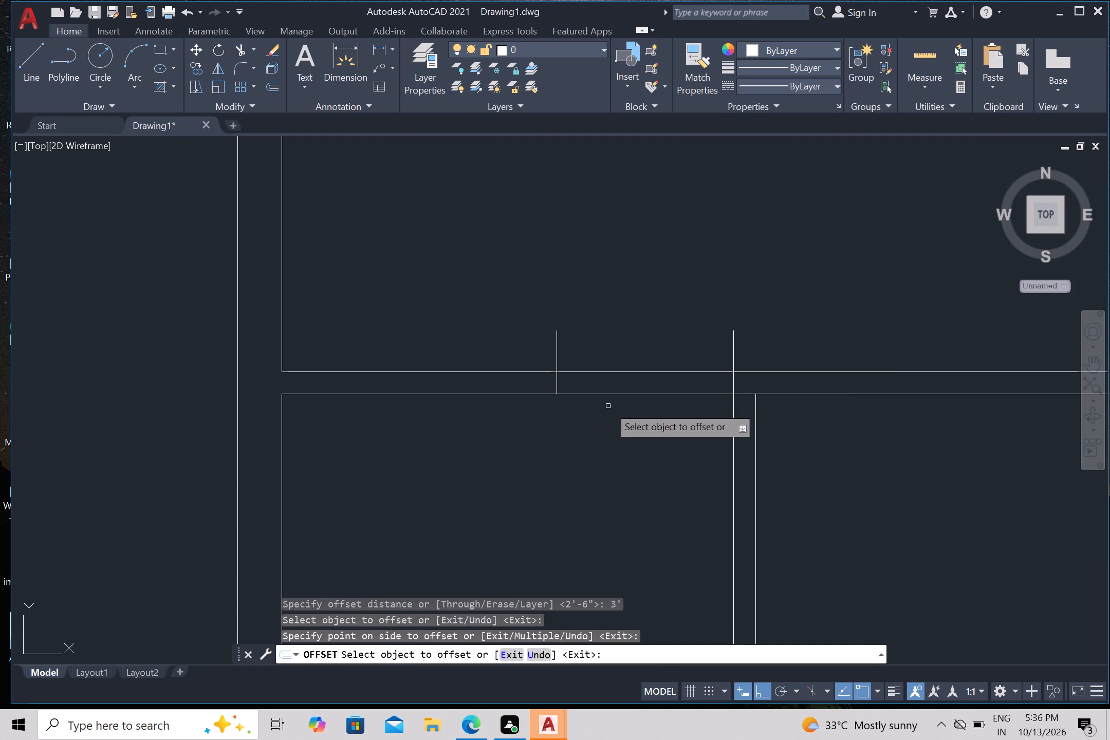
key(Escape)
Trim the lower horizontal partition open between the two jamb lines, removing their overhangs above it and the line across the vertical partition's top.
key(t)
key(r)
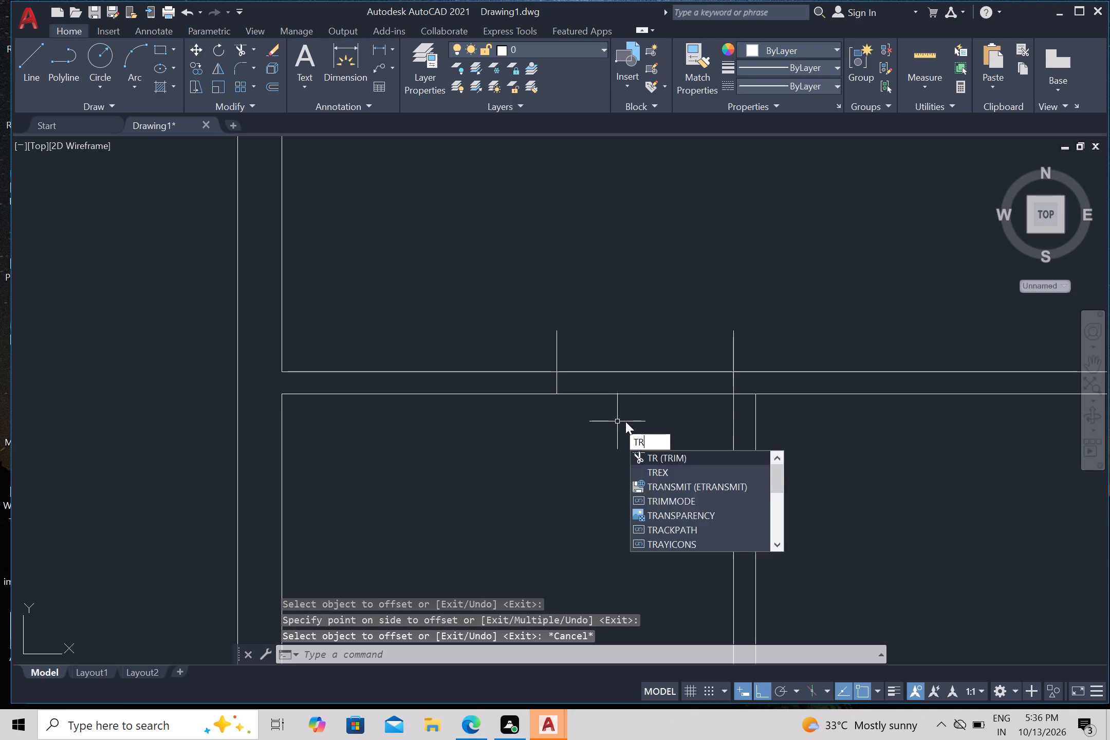
key(Return)
click(632, 416)
drag(641, 328, 634, 329)
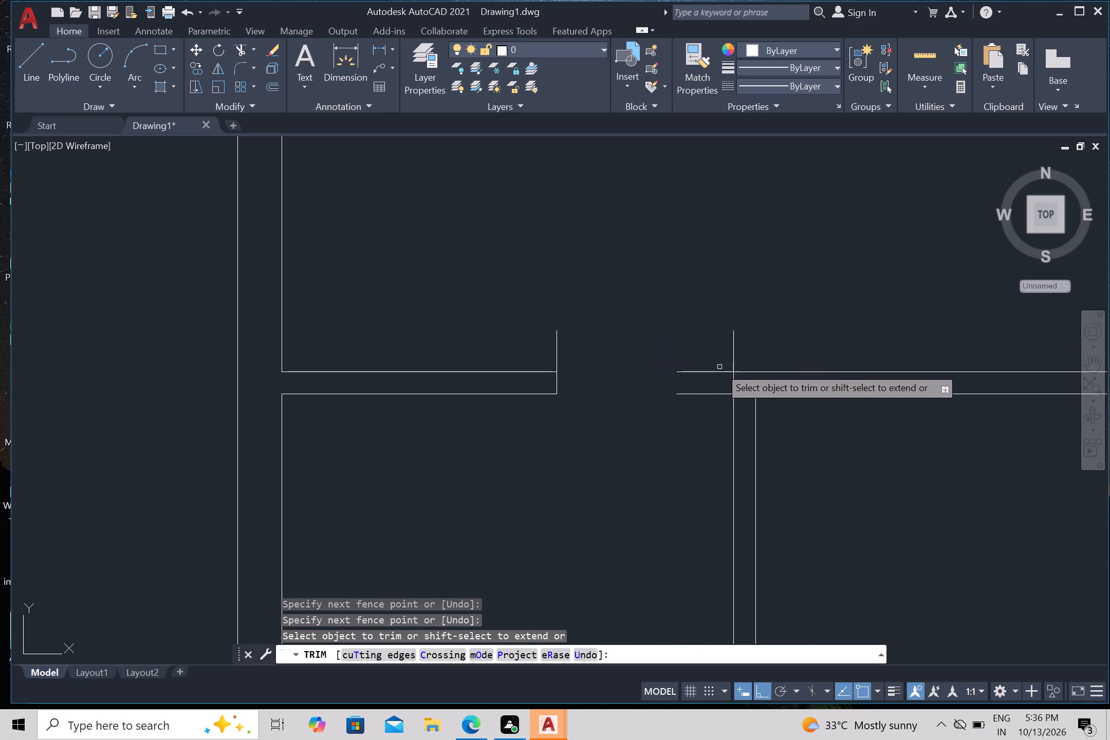
drag(711, 355, 710, 363)
drag(697, 442, 701, 429)
click(763, 353)
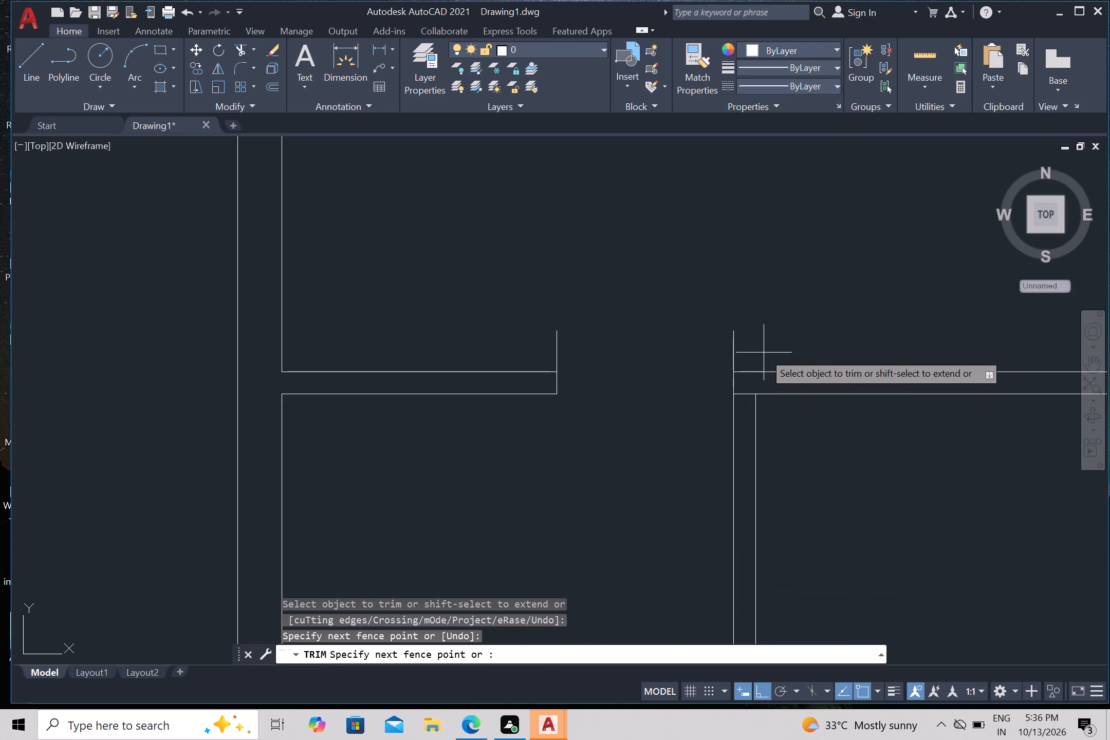
click(713, 359)
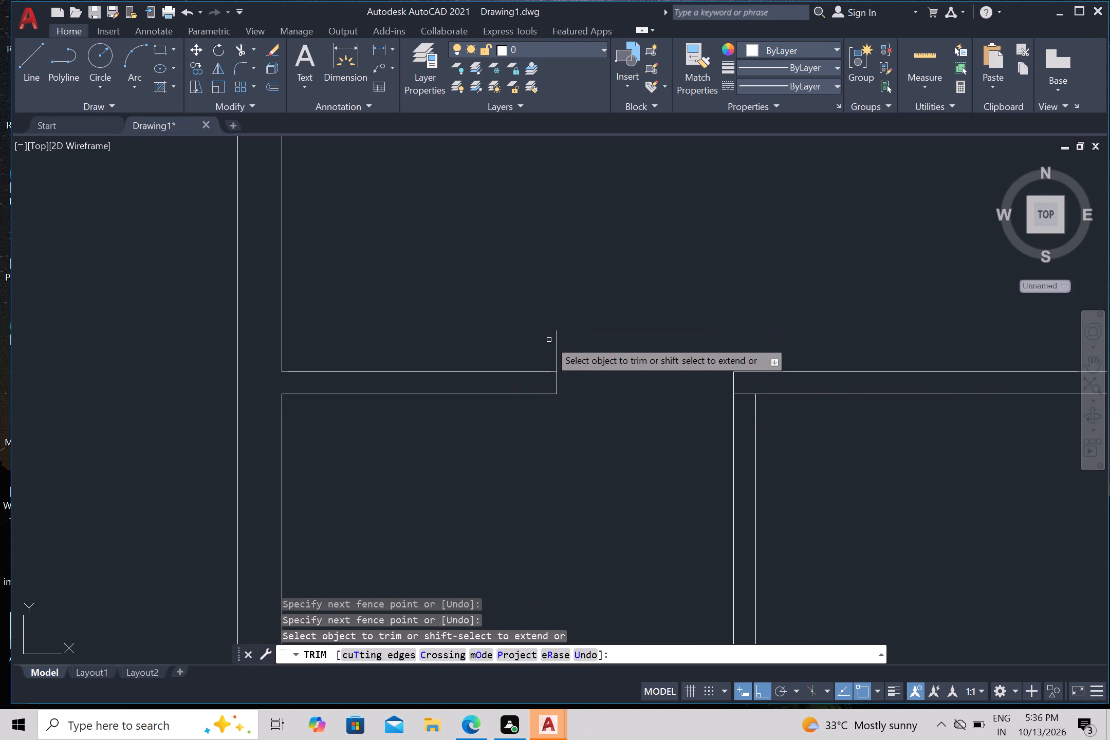
drag(556, 350, 566, 353)
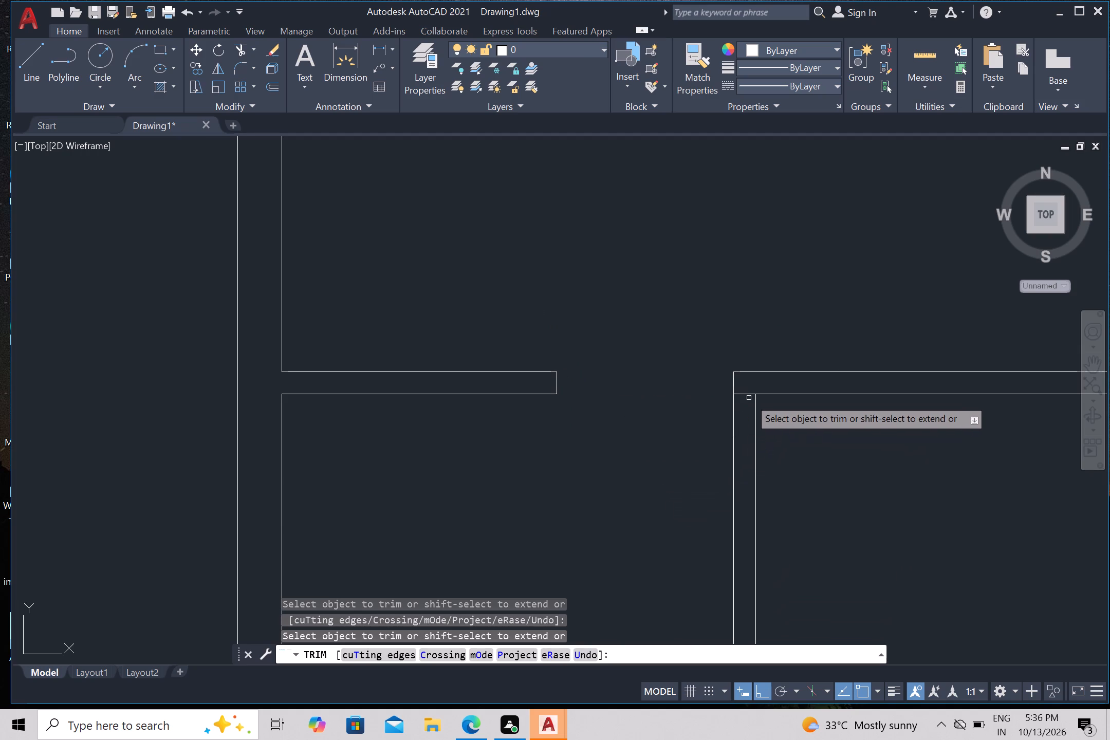
click(744, 394)
Draw a vertical line up from the bottom-right room's upper-left inner corner, across the horizontal partition.
scroll(760, 421, down, 2)
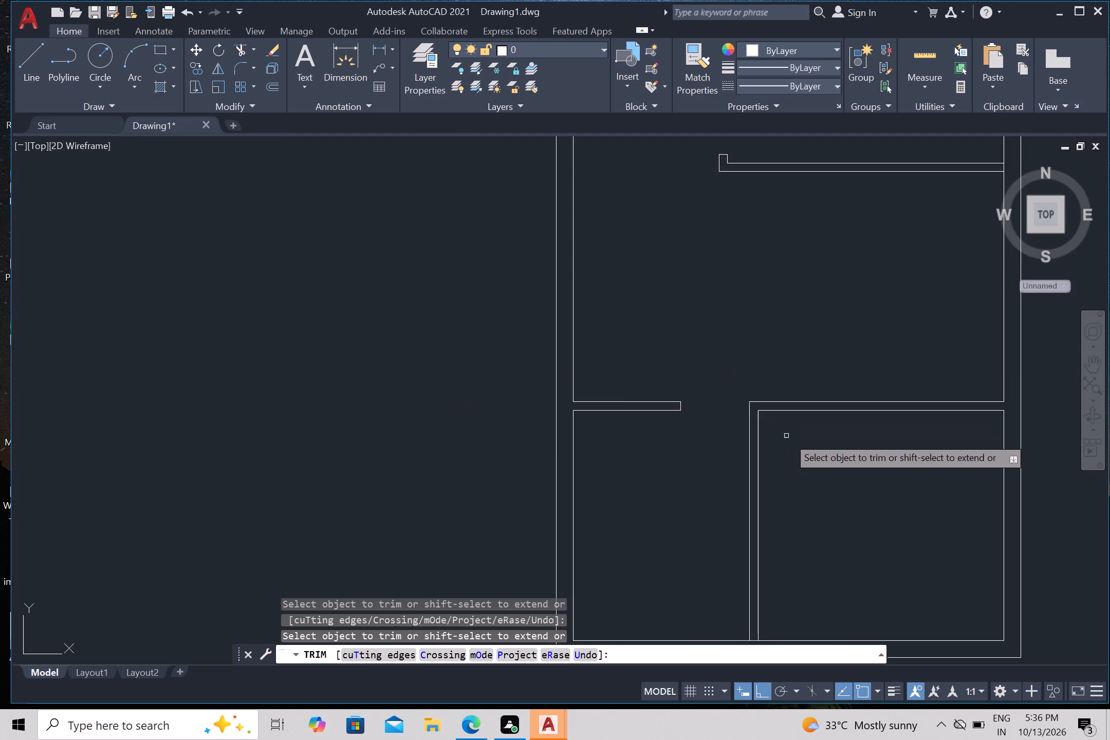
scroll(792, 442, down, 1)
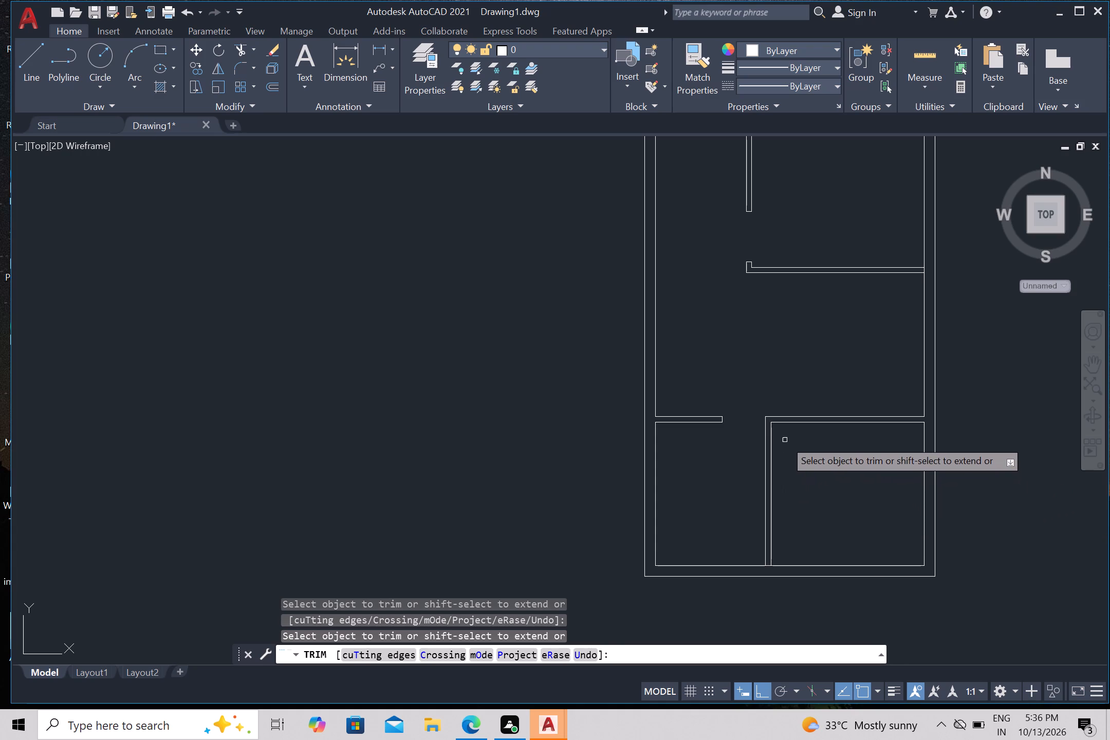
scroll(768, 436, up, 1)
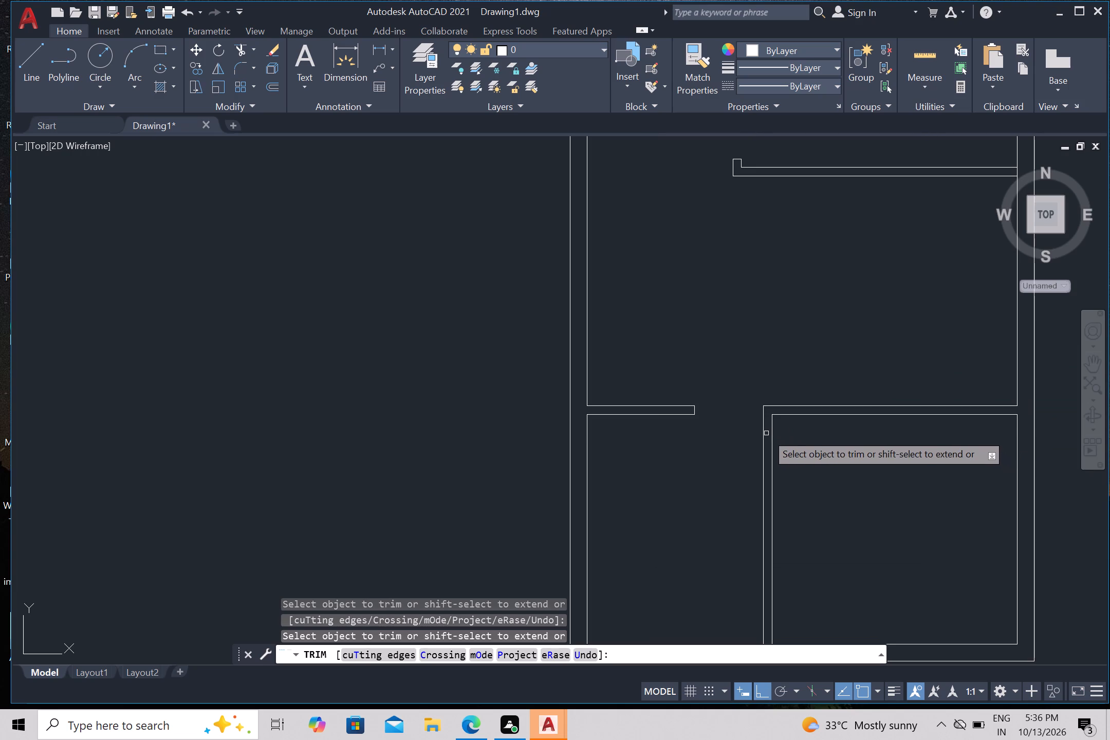
scroll(788, 424, up, 1)
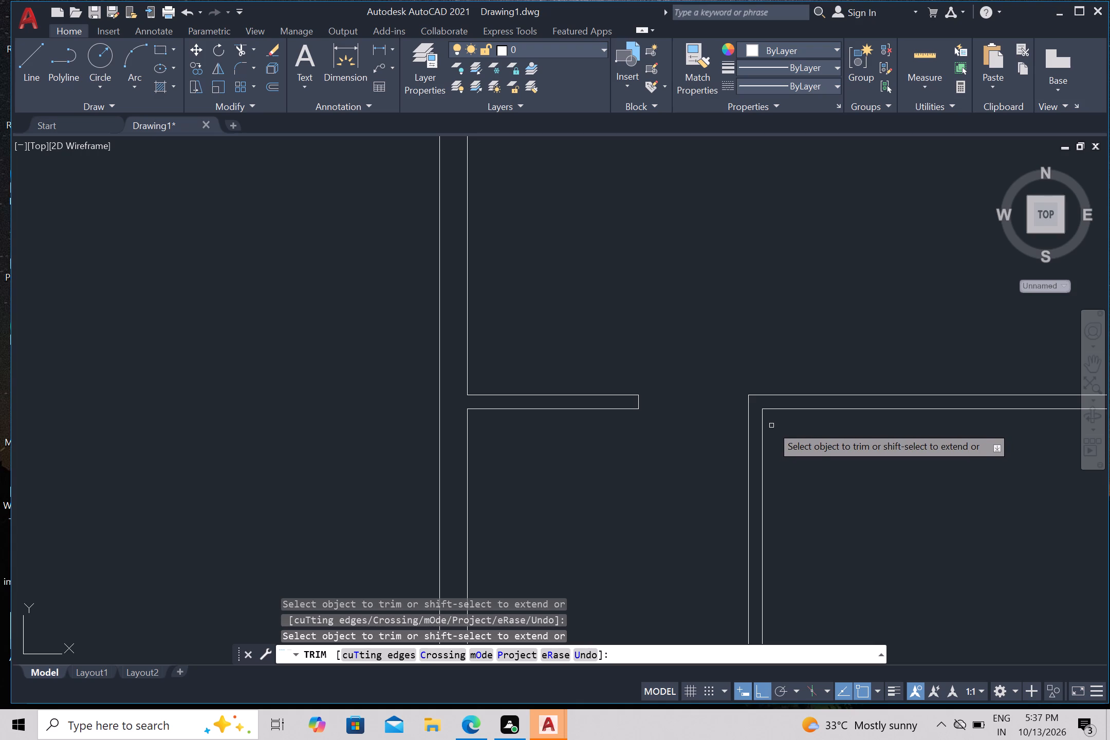
key(l)
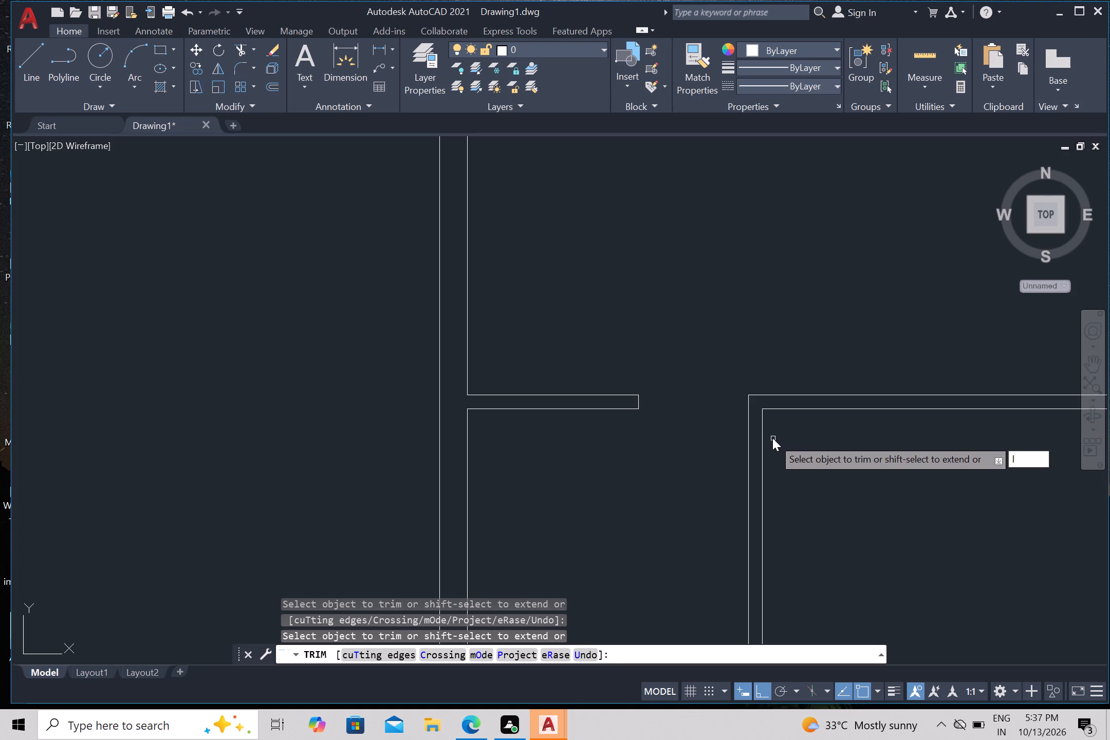
key(Return)
key(Escape)
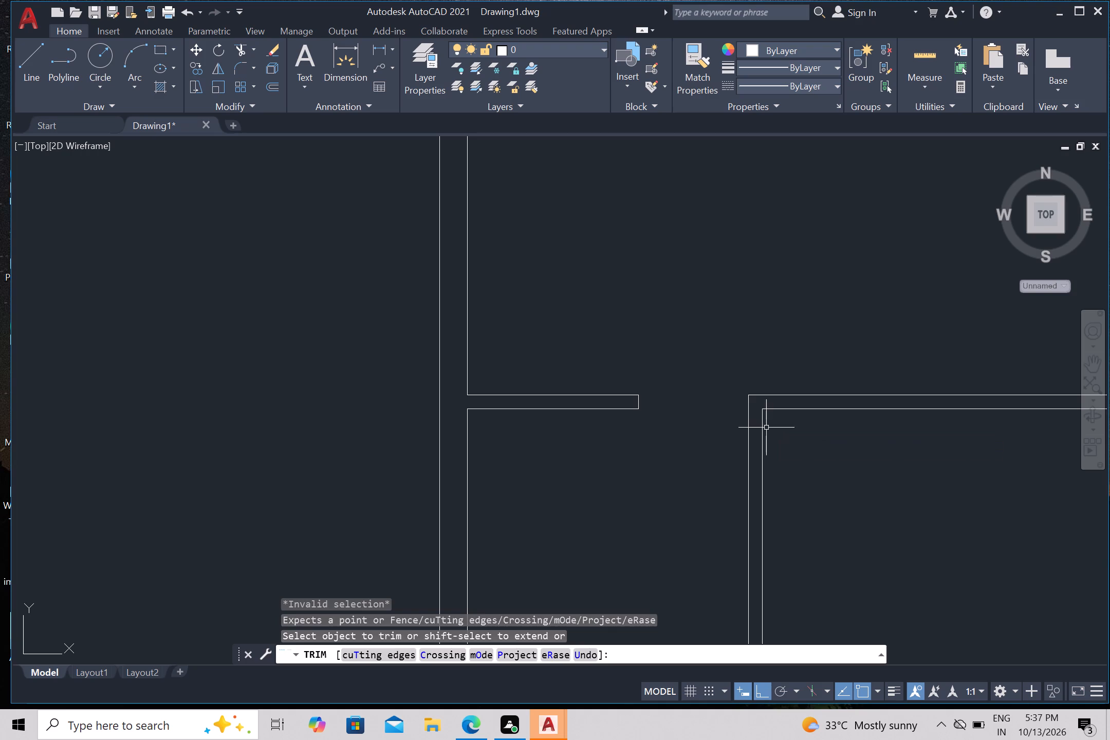
key(l)
key(Return)
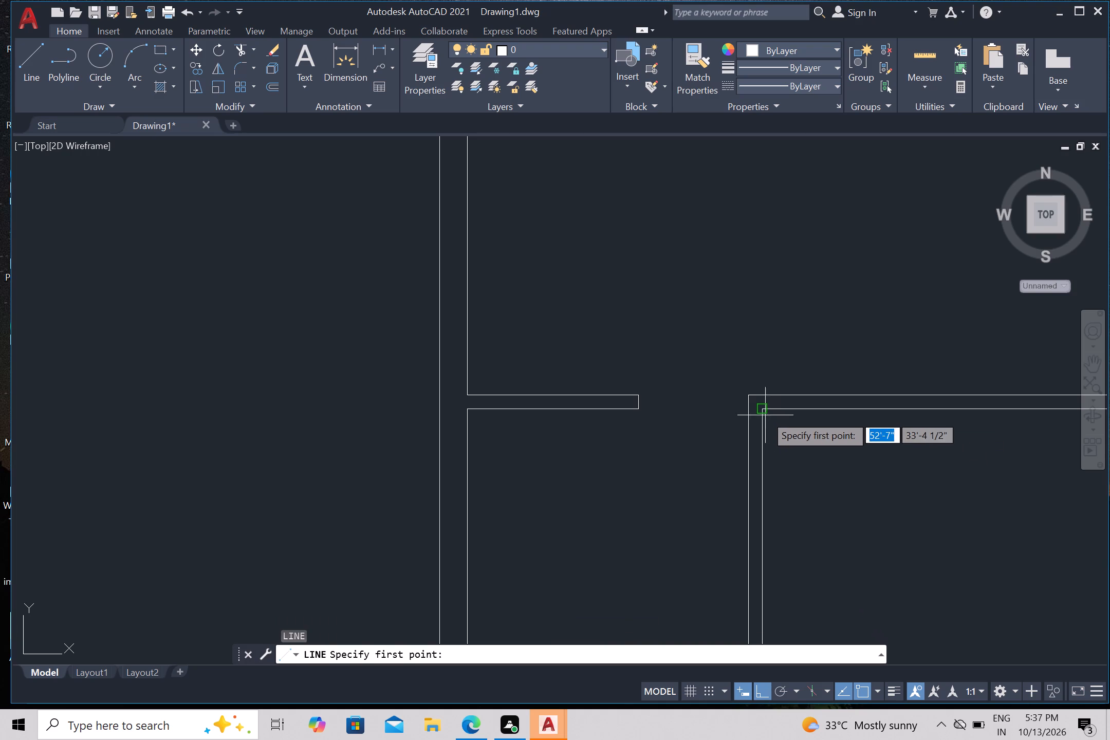
click(765, 410)
click(770, 353)
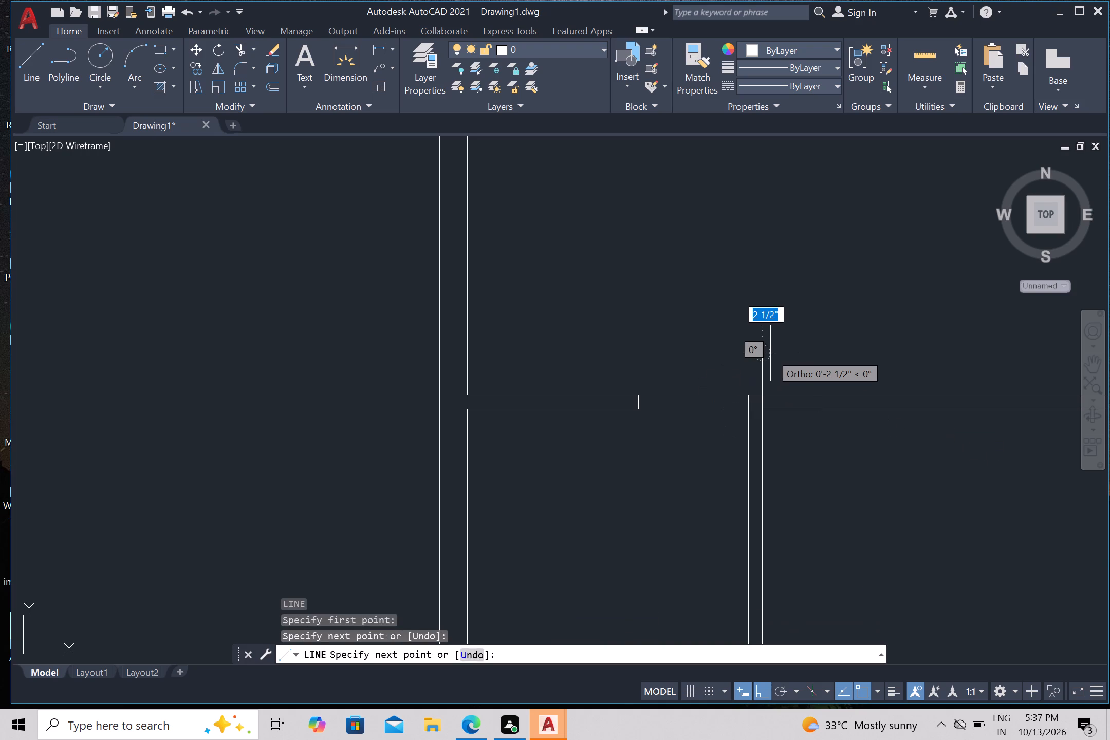
key(Escape)
Offset the vertical line at the bottom-right room's upper-left corner 4' to the right to mark the doorway's other jamb.
scroll(855, 436, down, 1)
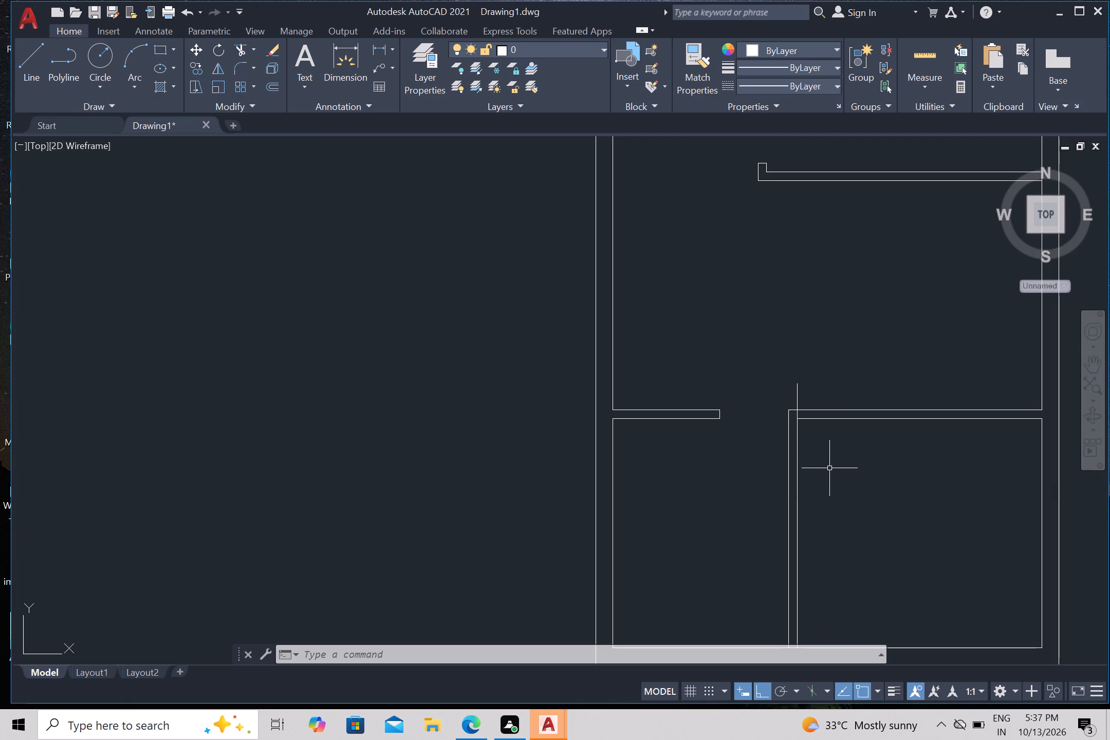
key(o)
key(Return)
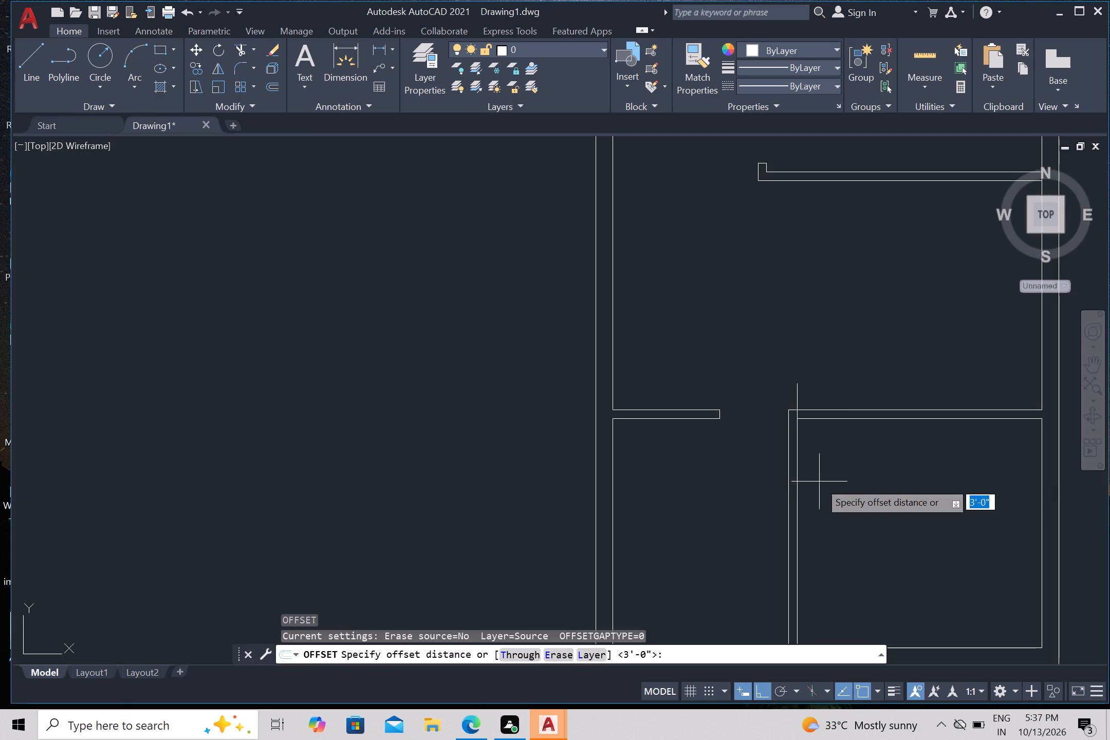
text(6')
key(Return)
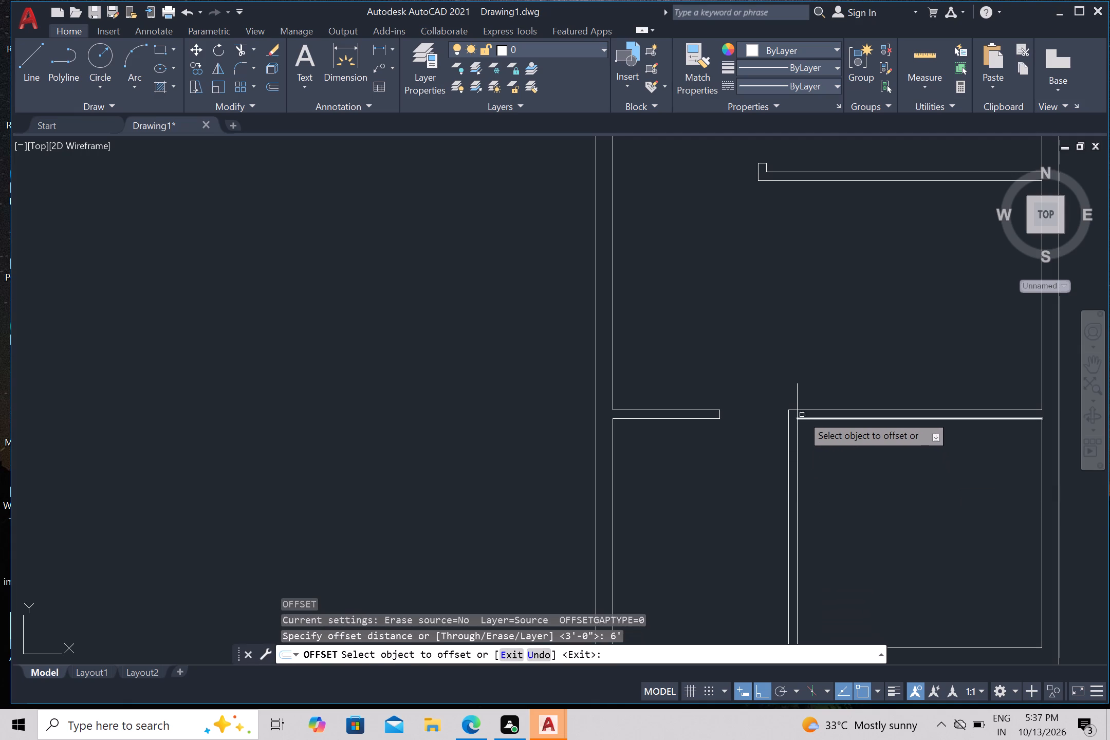
click(798, 400)
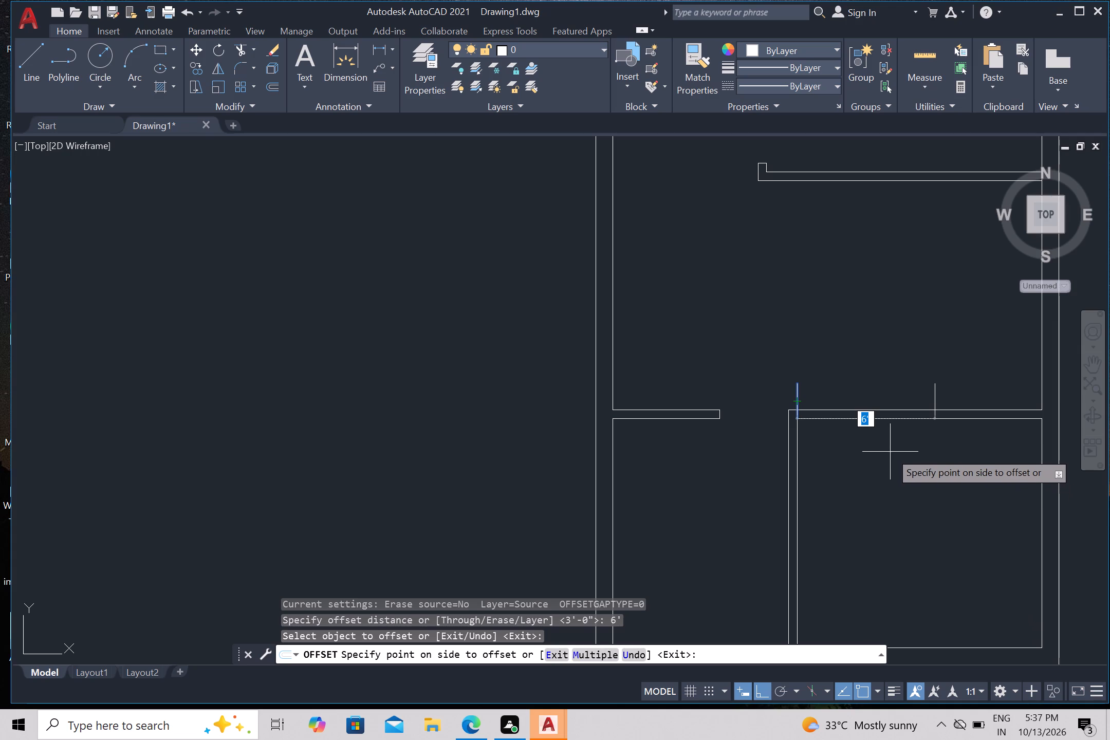
key(4)
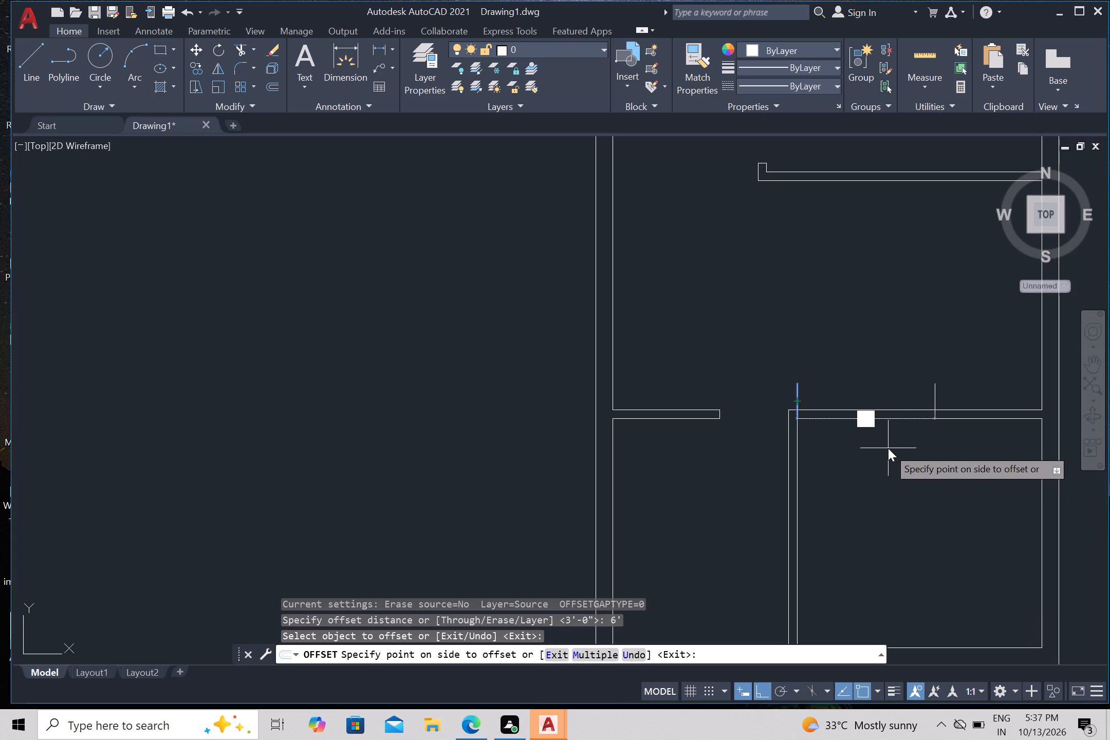
key(apostrophe)
key(Return)
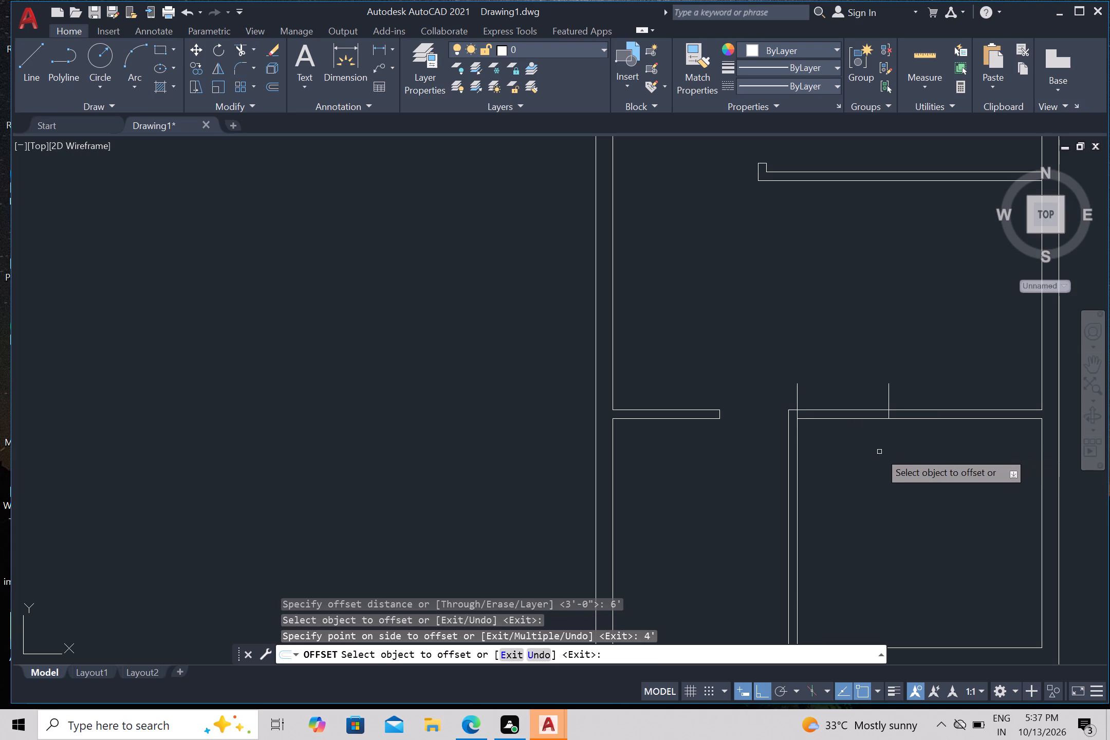
key(Escape)
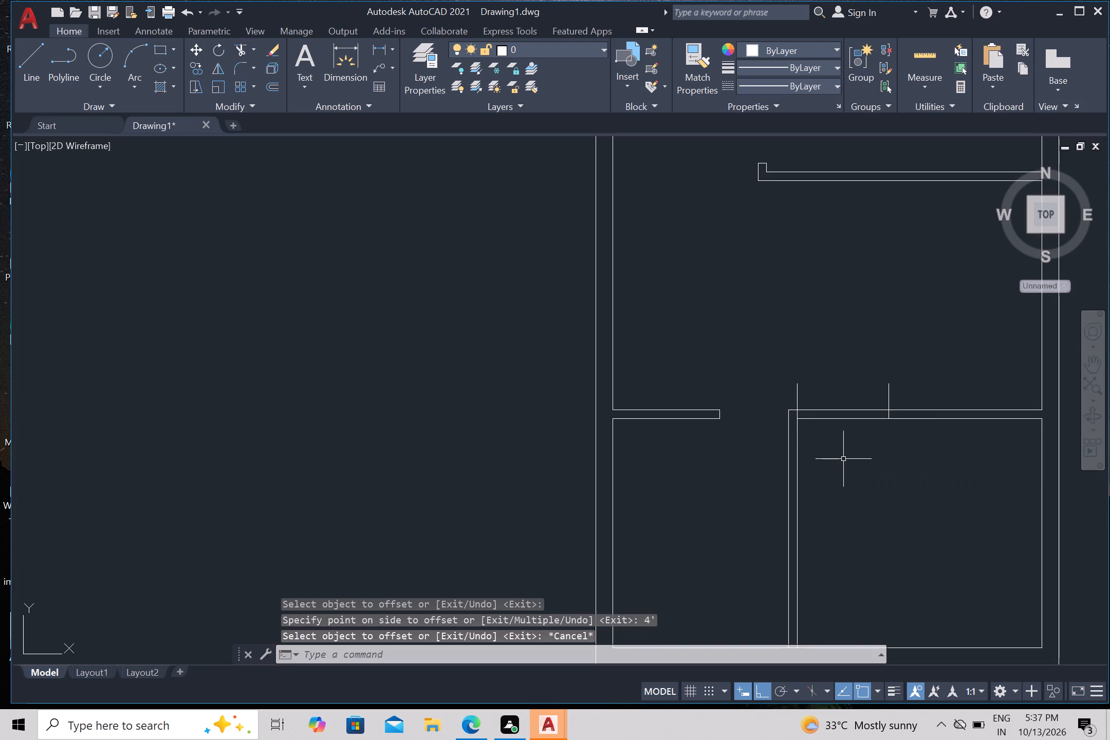
Trim the lower horizontal partition open between the bottom-right room's two jamb lines and remove the jambs' overhangs above it.
text(tr)
key(Return)
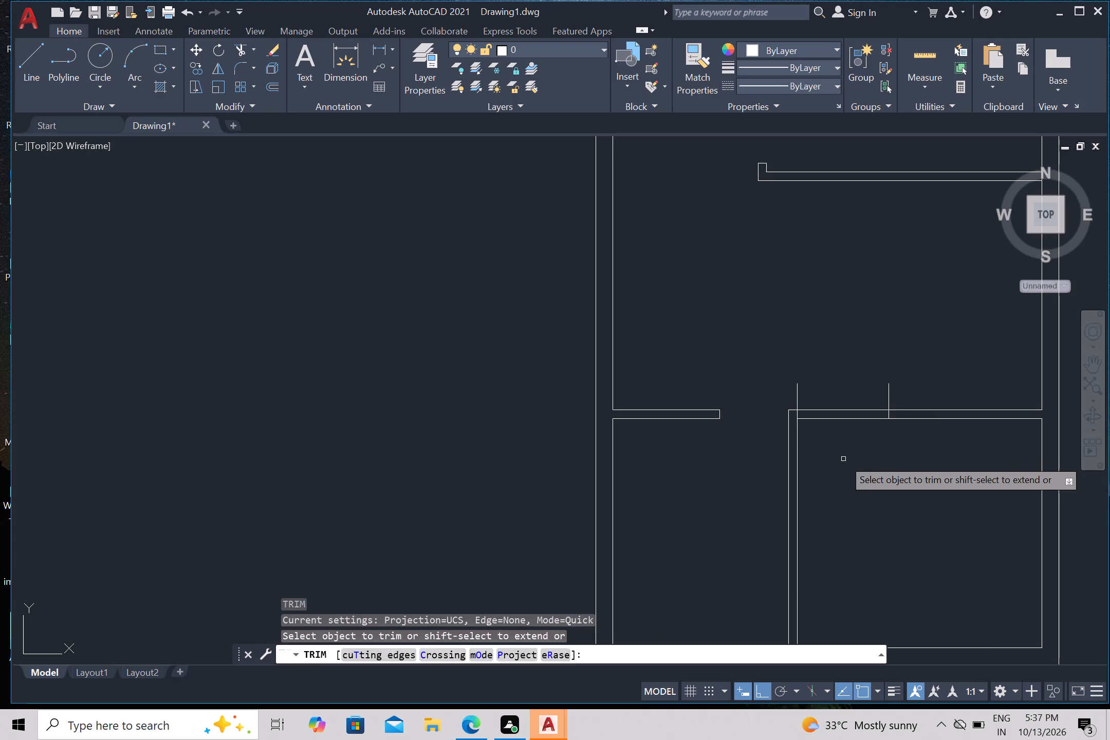
click(843, 459)
click(853, 399)
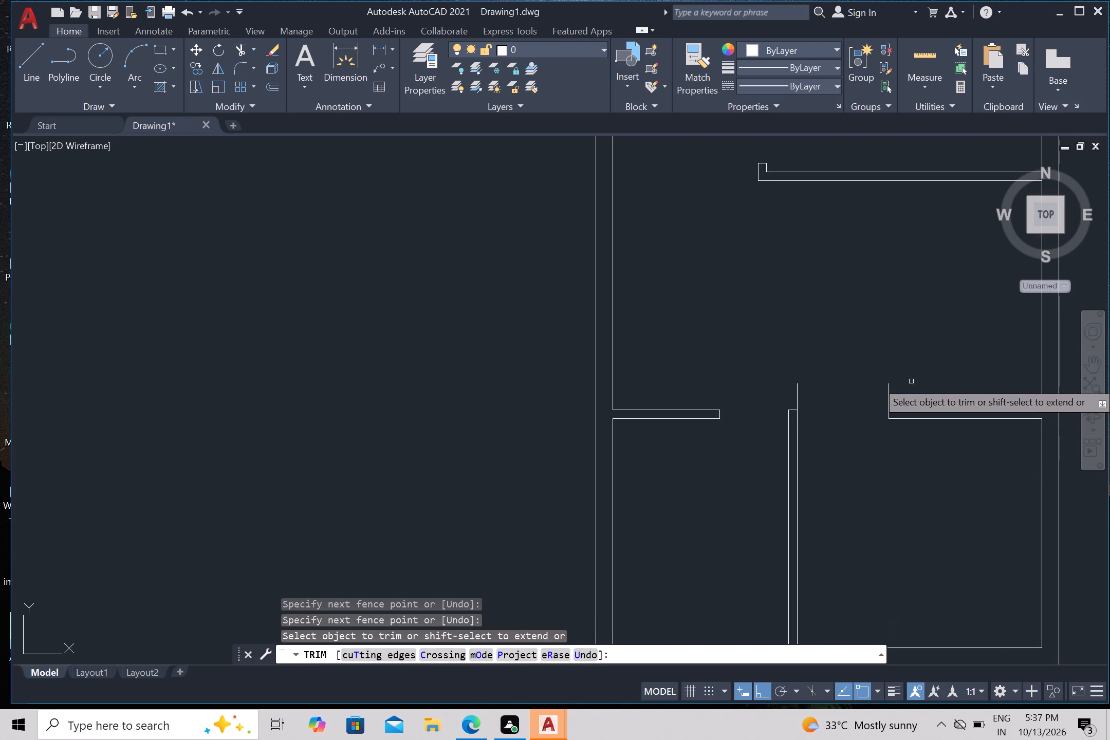
click(912, 384)
click(773, 394)
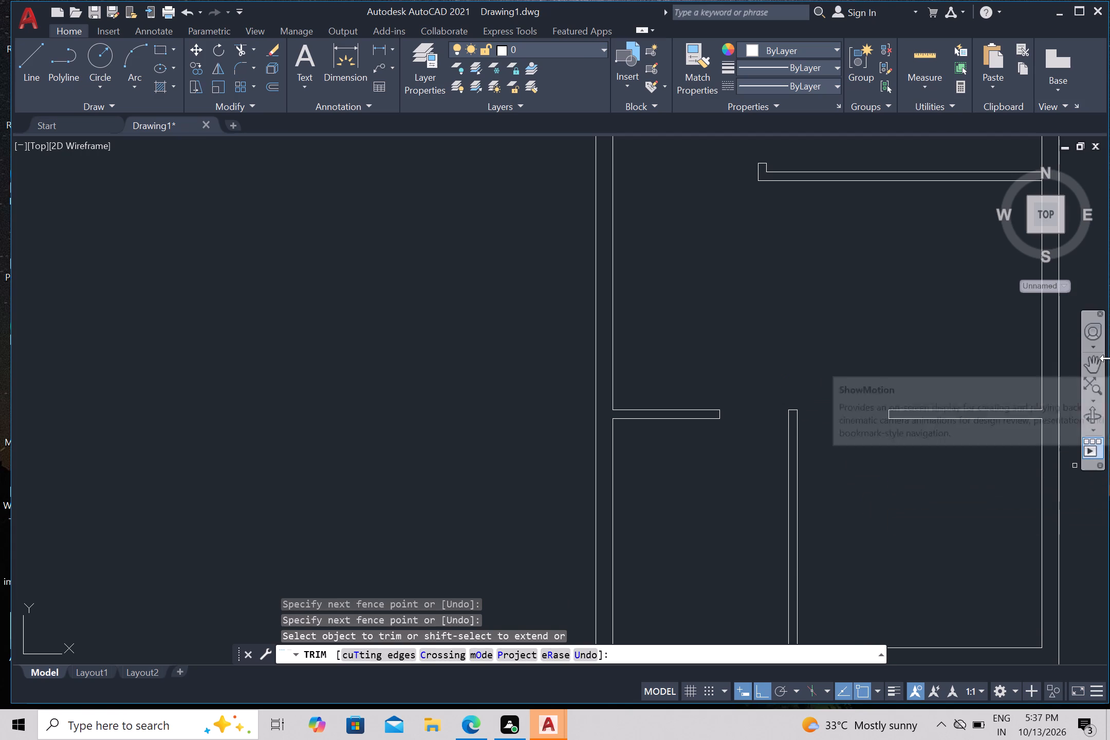
Trim the right outer wall's inner line between the two faces of the middle horizontal partition.
scroll(943, 525, down, 2)
middle_drag(941, 527, 787, 496)
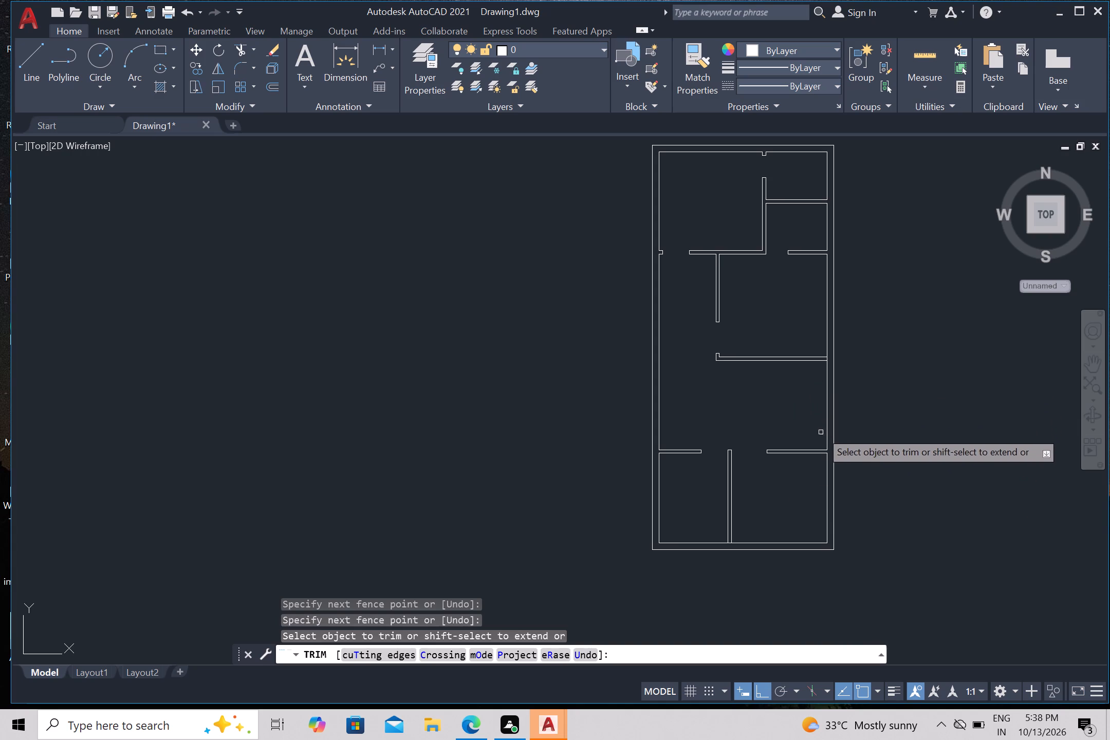
scroll(826, 355, up, 2)
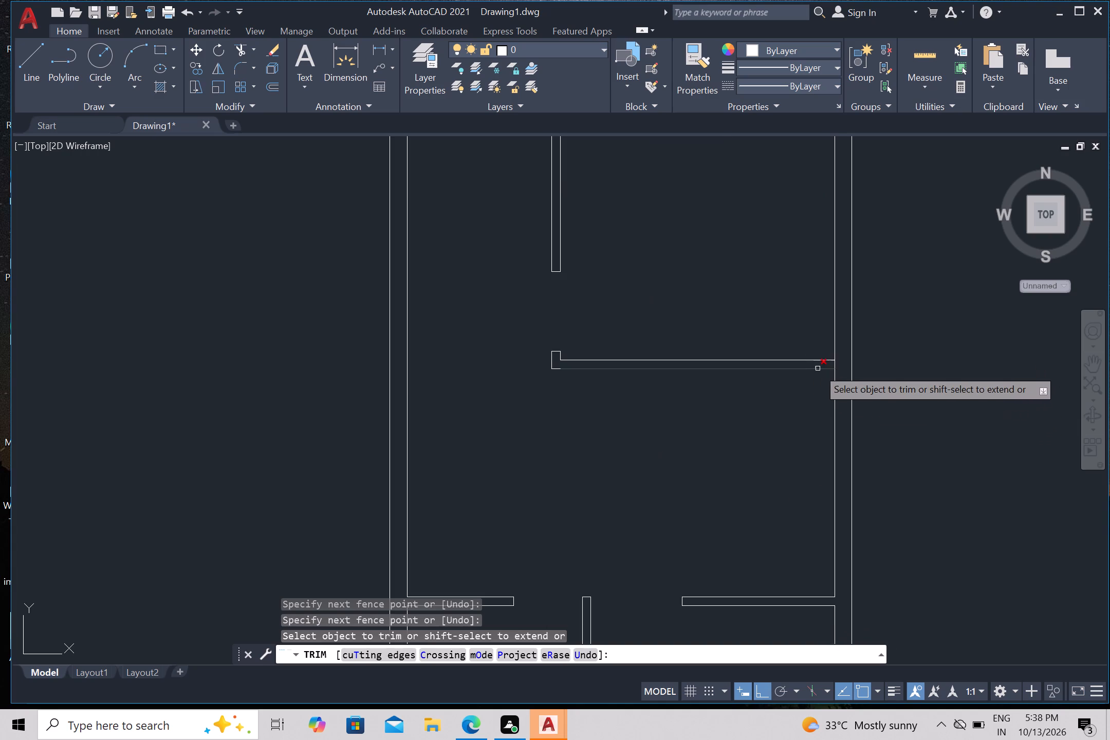
scroll(830, 362, up, 1)
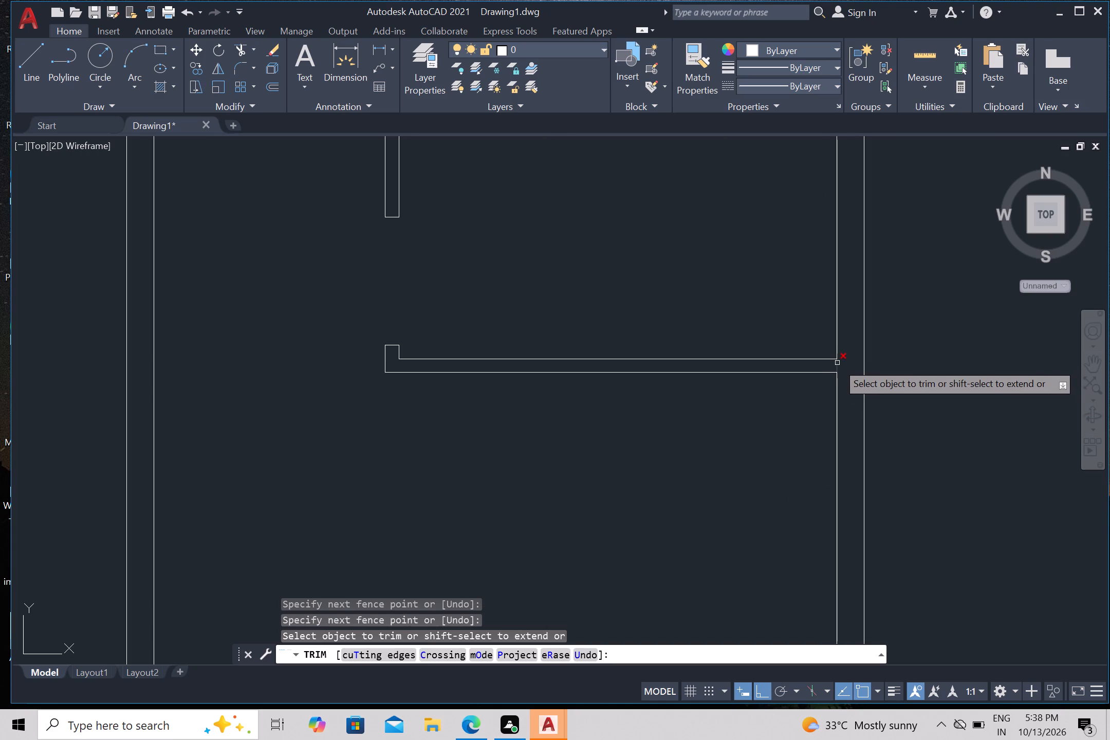
click(836, 366)
scroll(830, 404, down, 2)
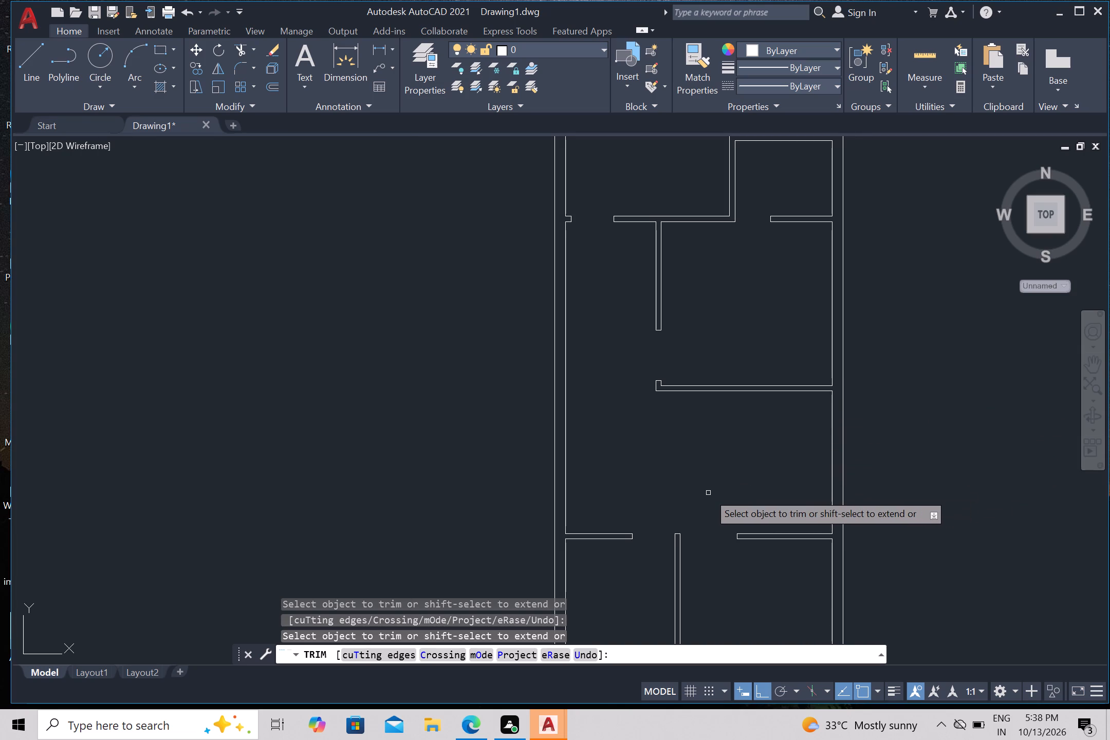
key(Escape)
Offset both segments of the right outer wall's inner face 4'8" to the left between the middle and lower horizontal partitions.
key(o)
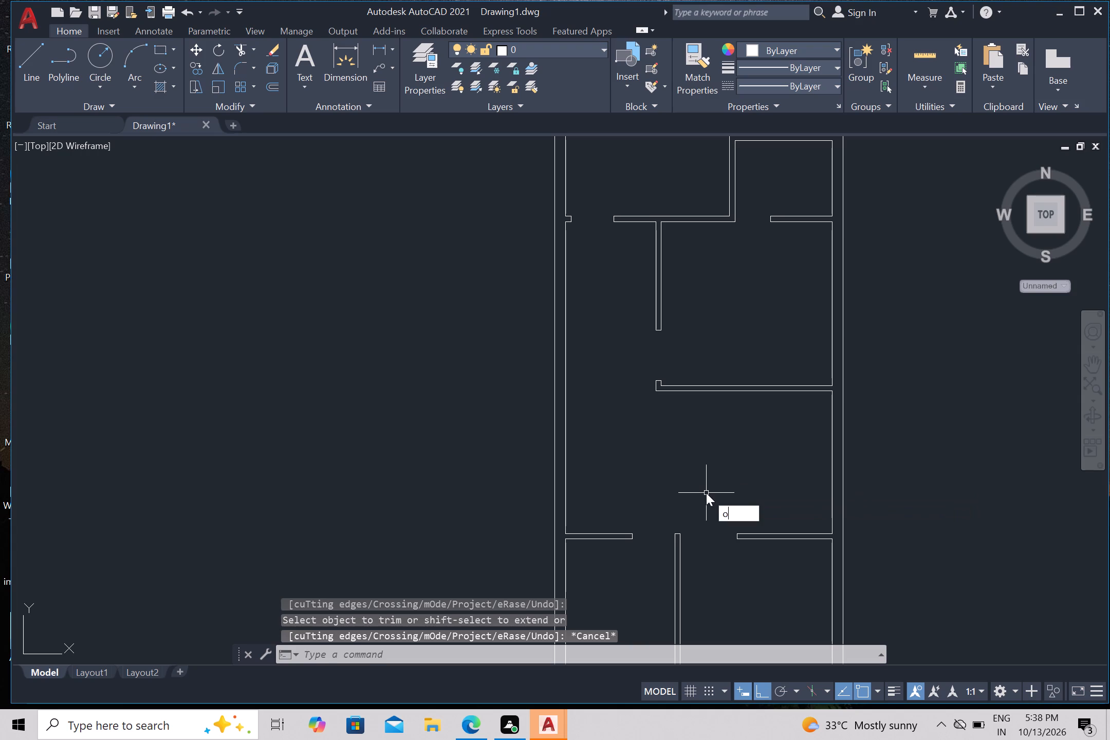
key(Return)
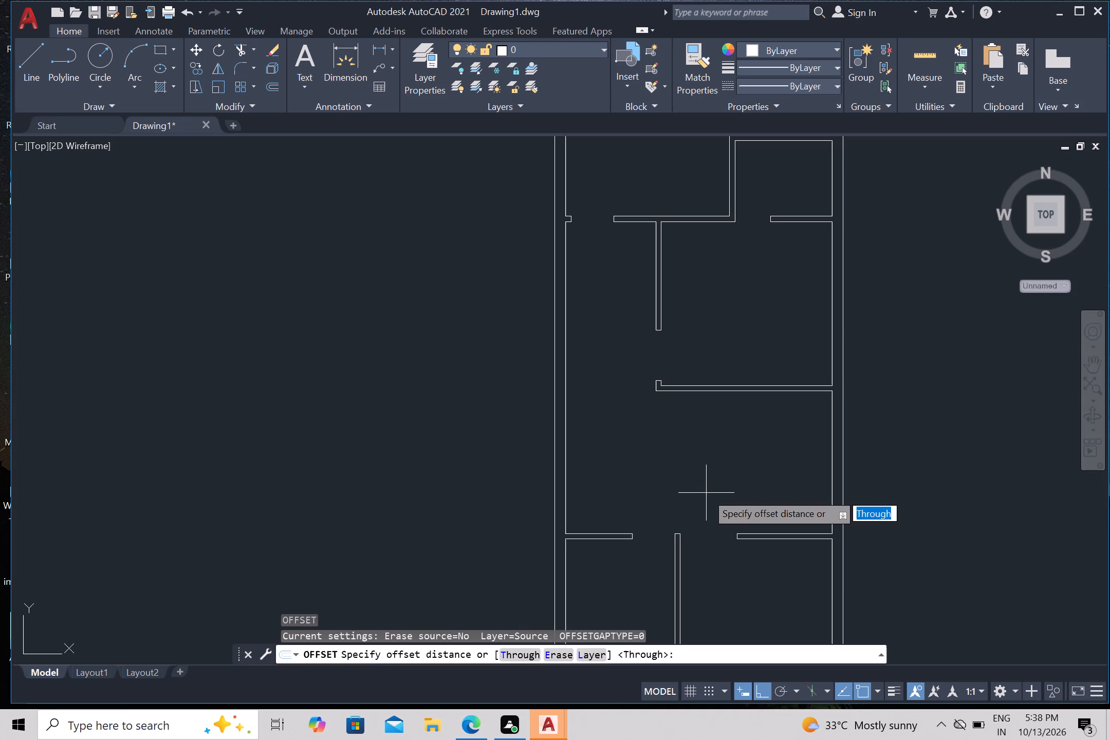
key(4)
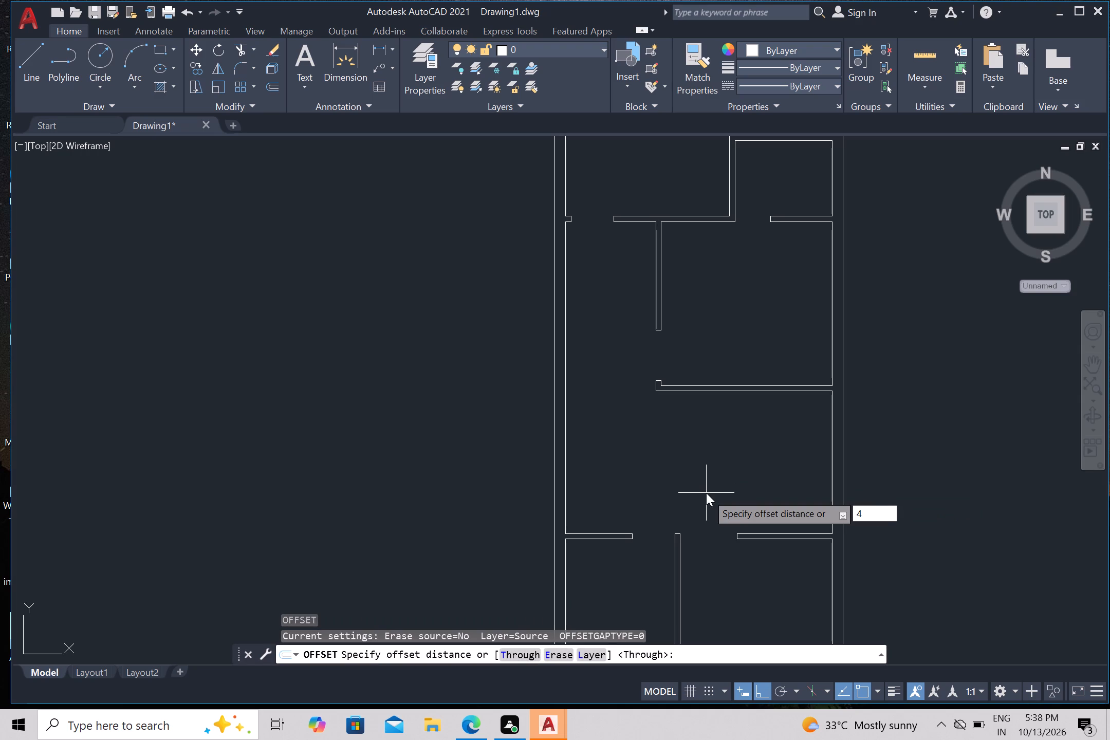
key(apostrophe)
key(8)
key(shift+quotedbl)
key(Return)
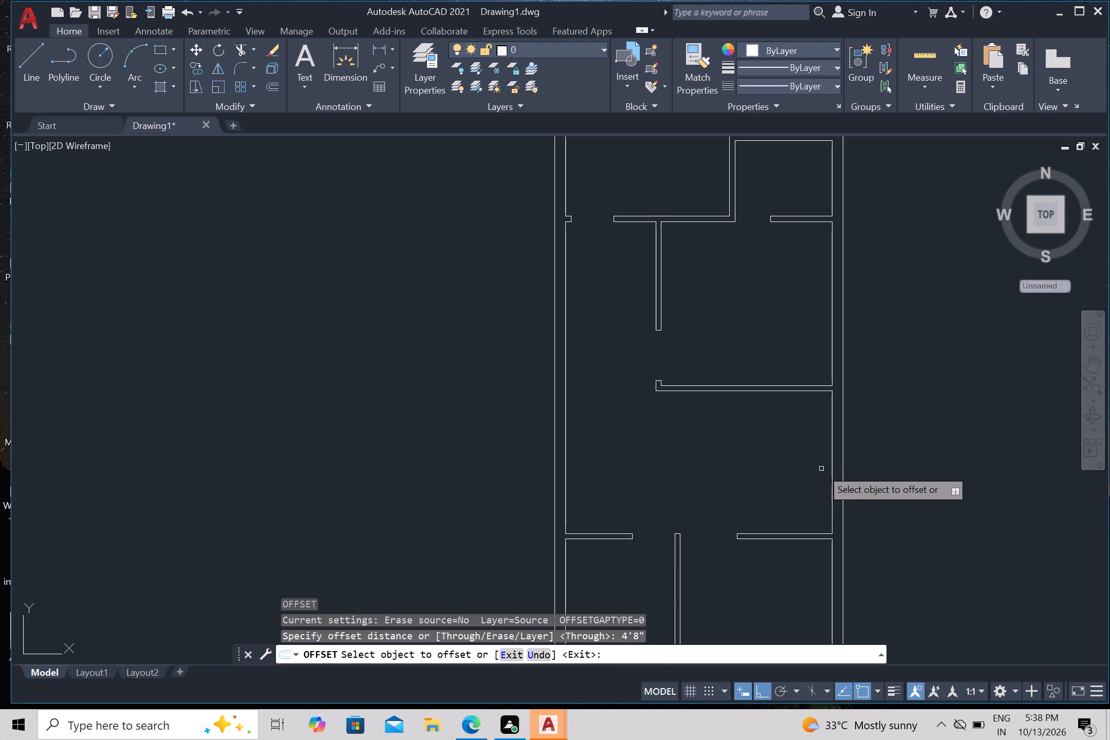
click(833, 505)
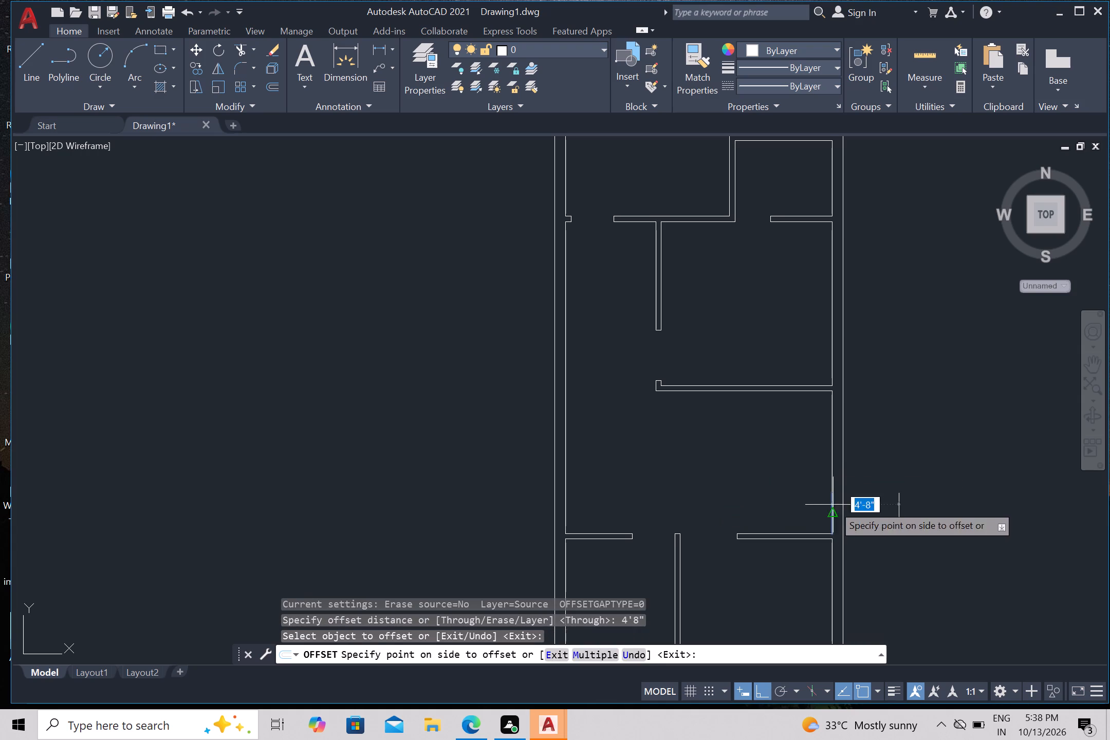
click(747, 505)
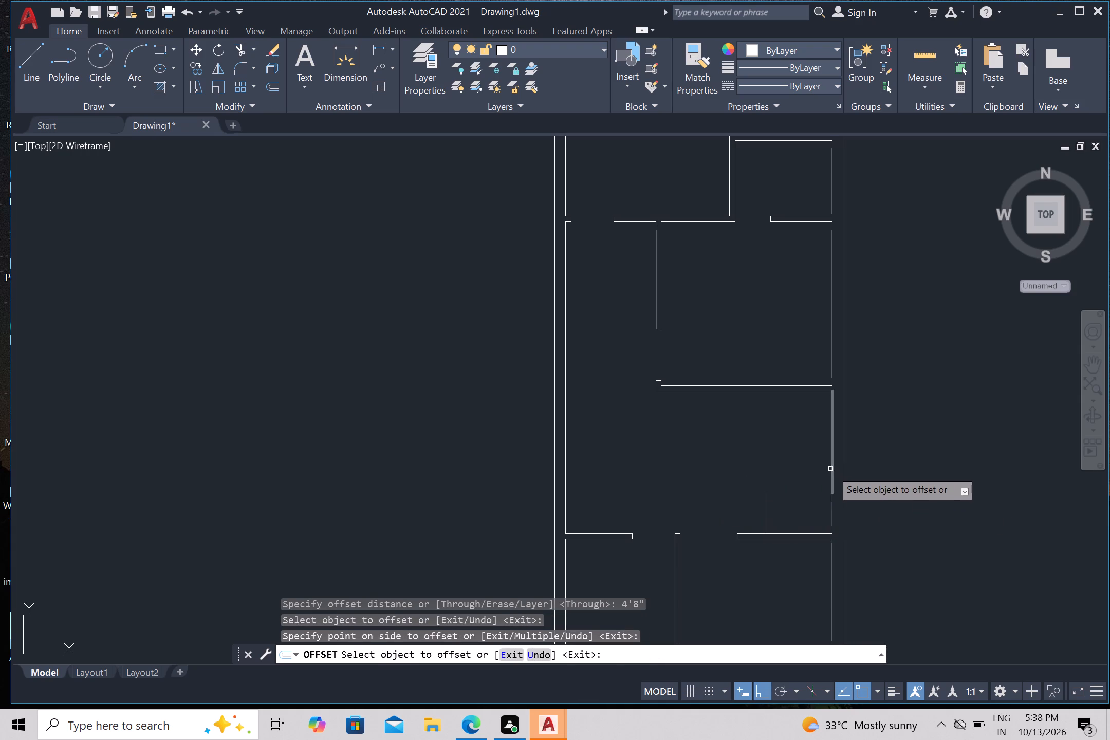
click(830, 469)
drag(762, 481, 749, 480)
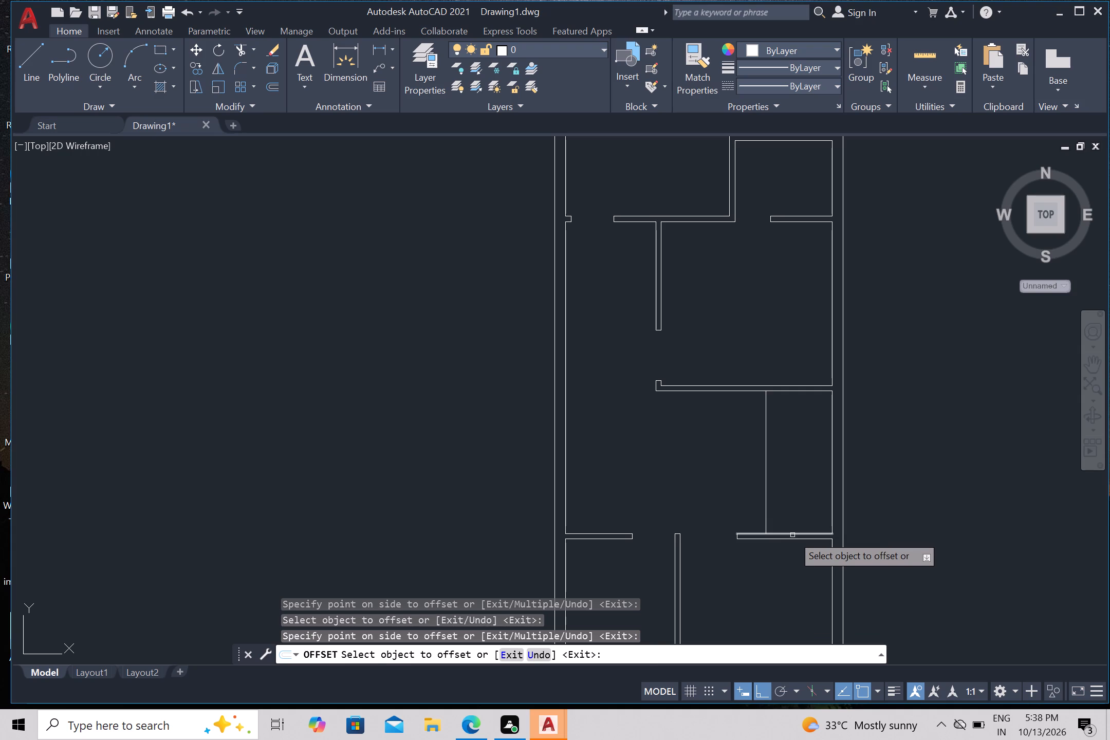
Offset the top face of the lower horizontal partition's right part 5' upward, and offset that copy 4.5" upward for the partition thickness.
click(792, 535)
key(5)
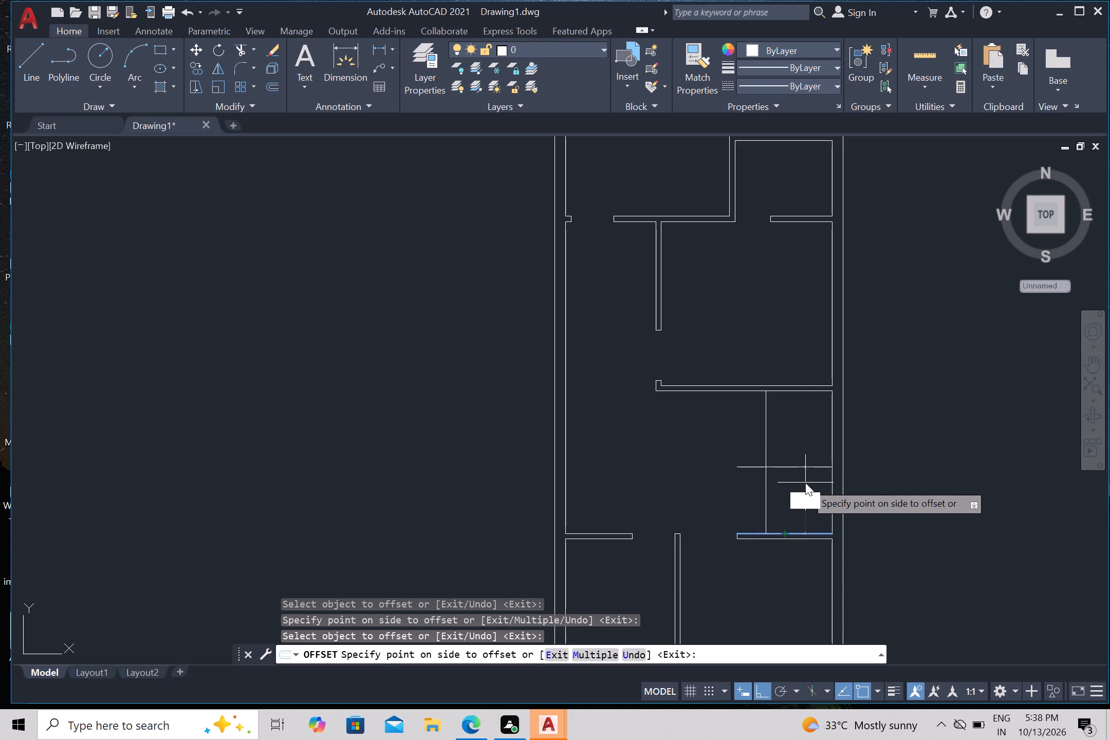
key(apostrophe)
key(Return)
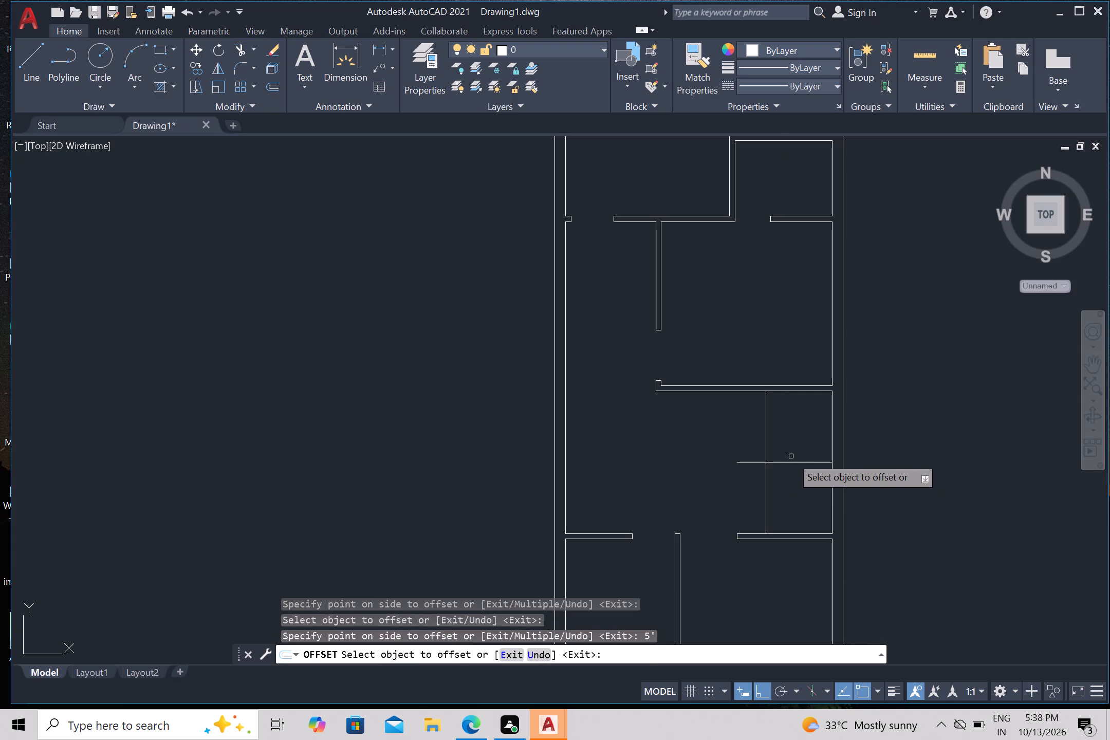
drag(791, 460, 790, 454)
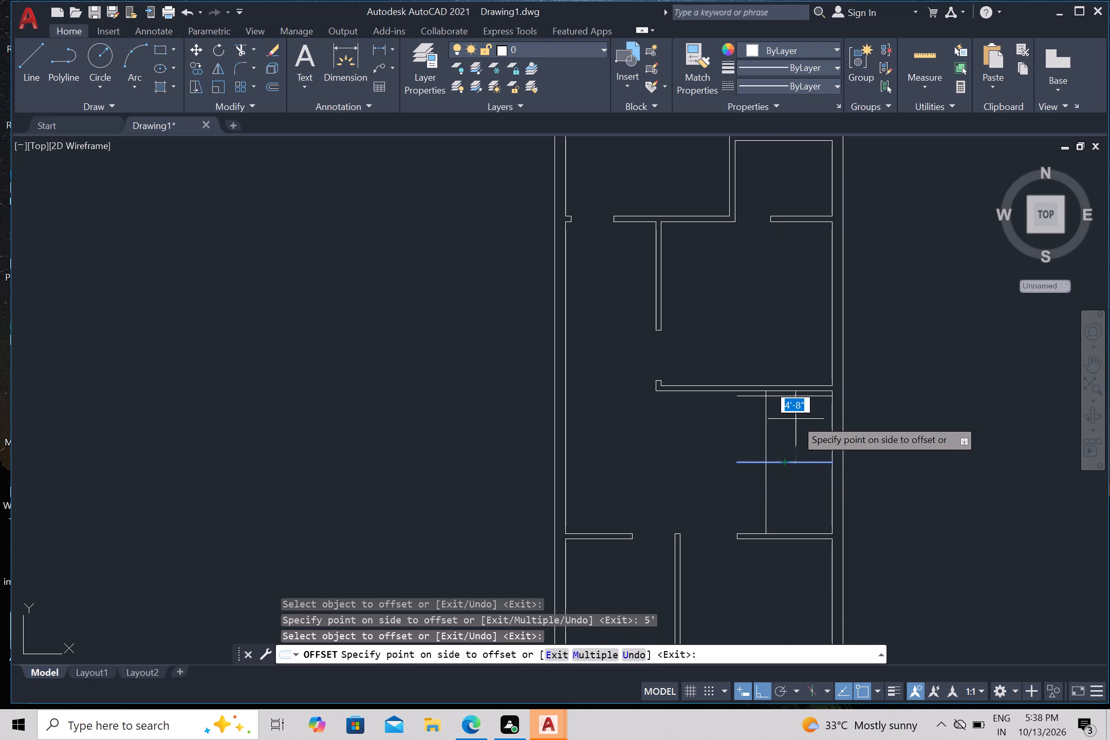
key(4)
key(period)
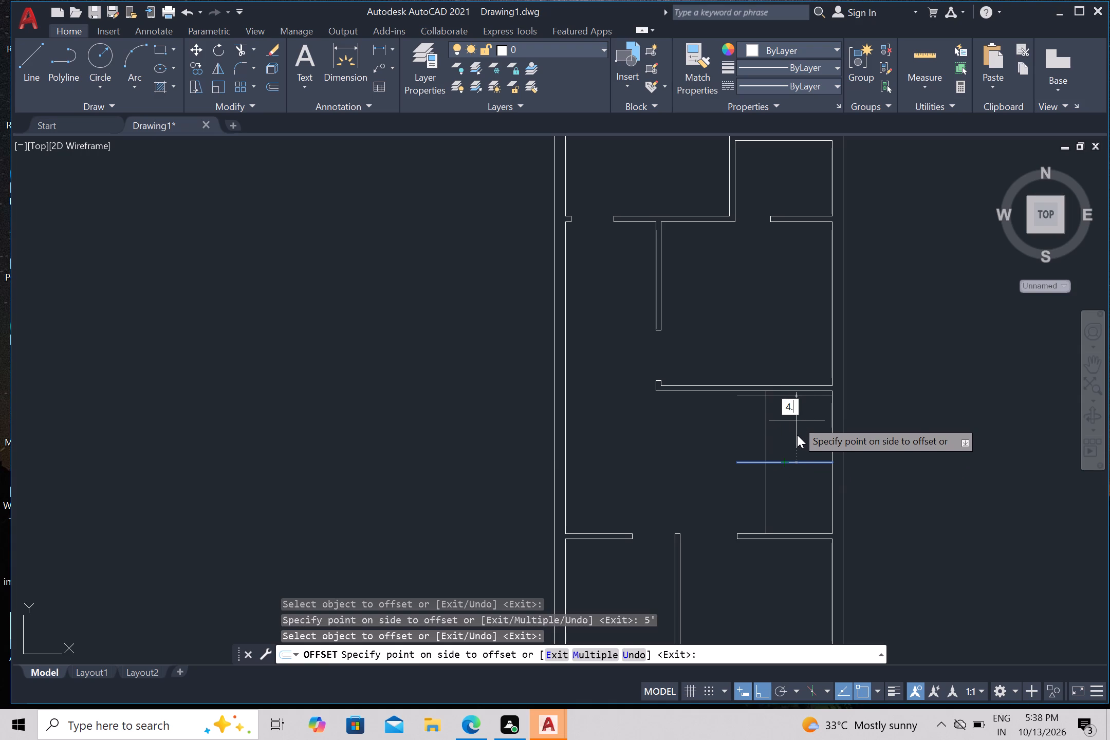
key(5)
key(shift+quotedbl)
key(Return)
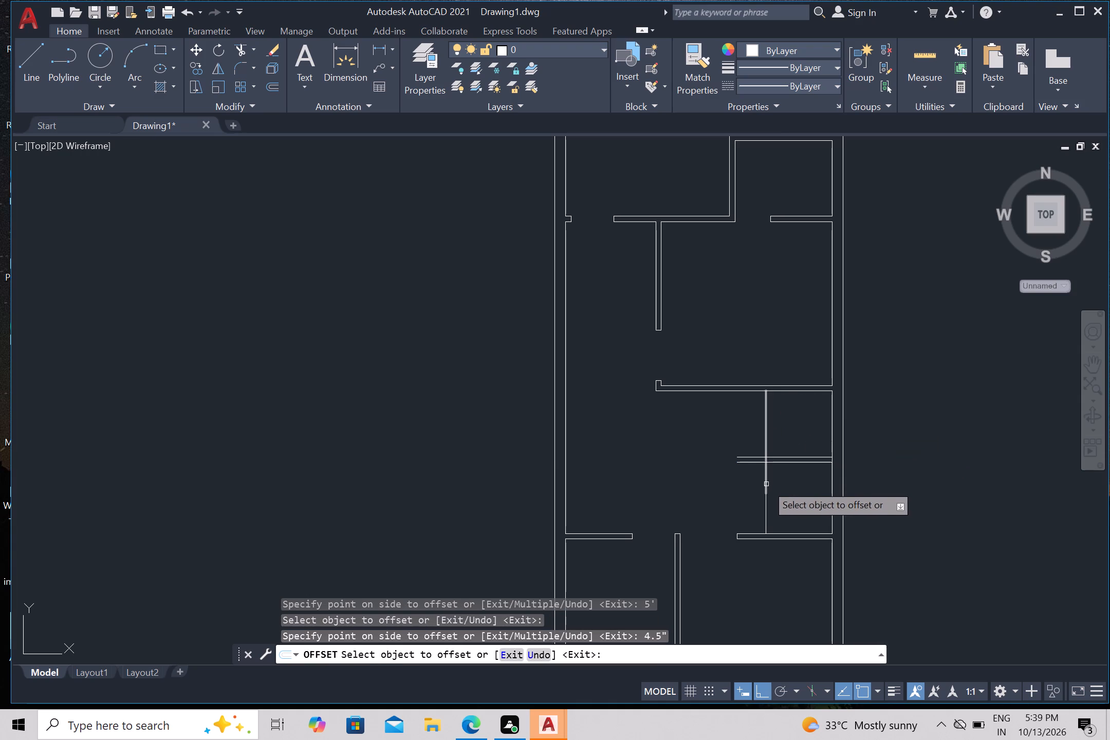
Offset both segments of the new vertical line between the middle and lower partitions 4.5" to the left for the partition thickness.
click(764, 485)
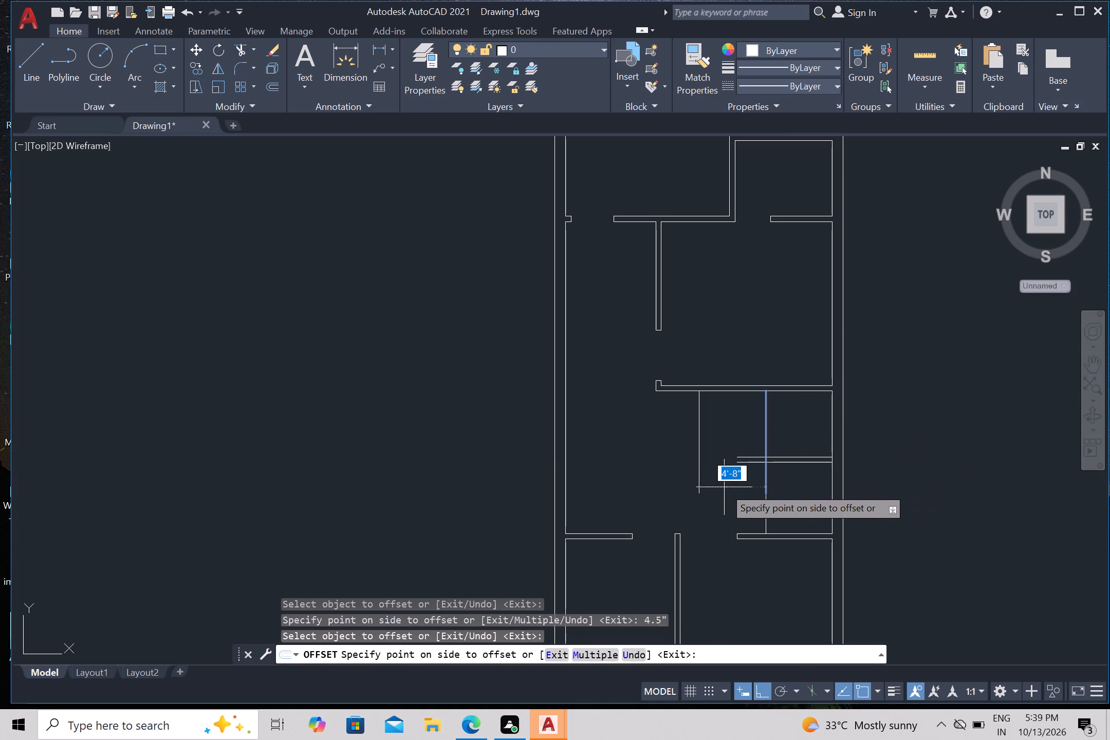
key(4)
text(.5)
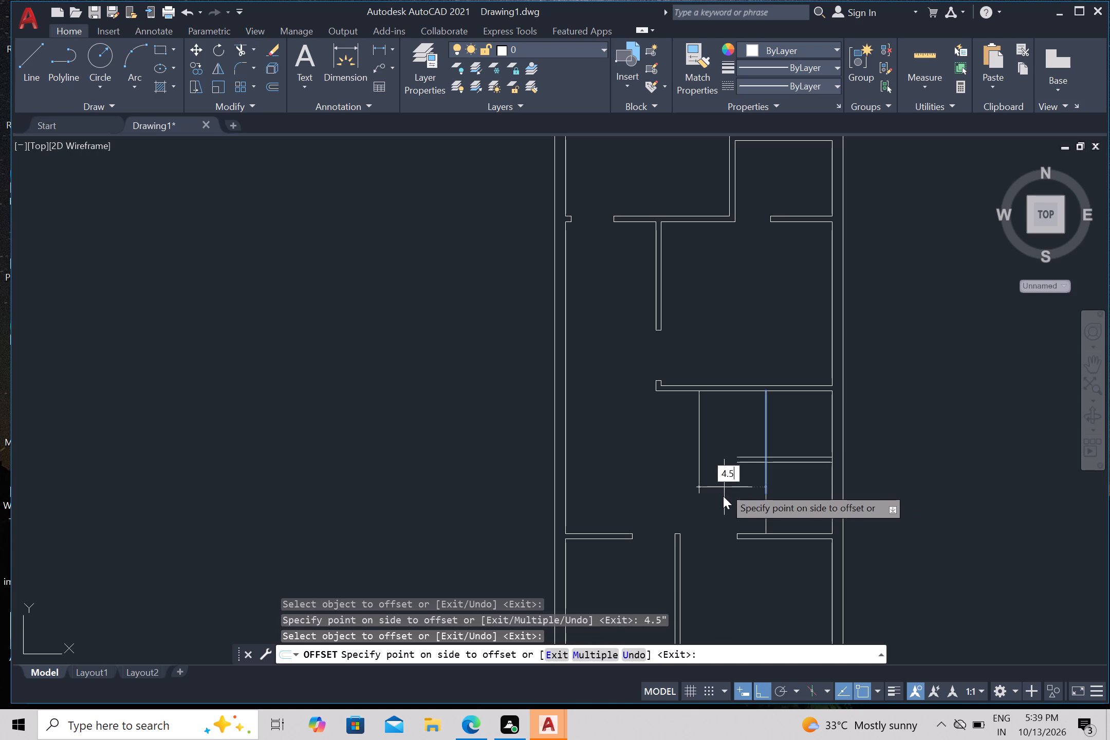
key(shift+quotedbl)
key(Return)
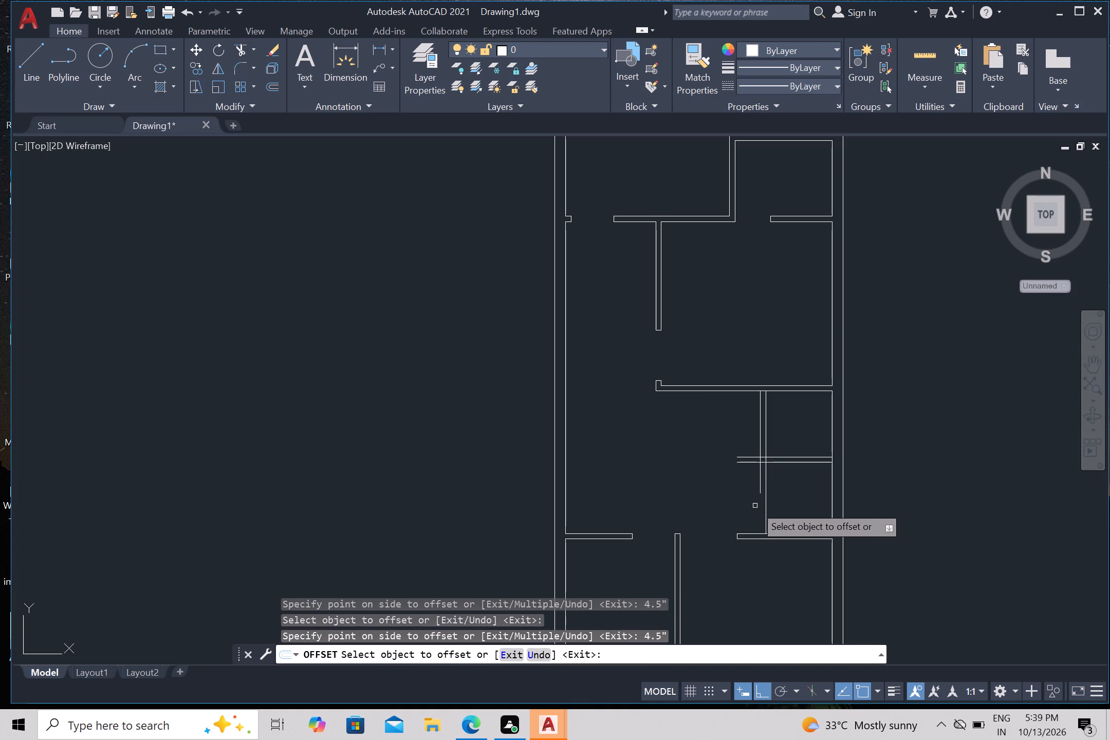
drag(766, 510, 755, 510)
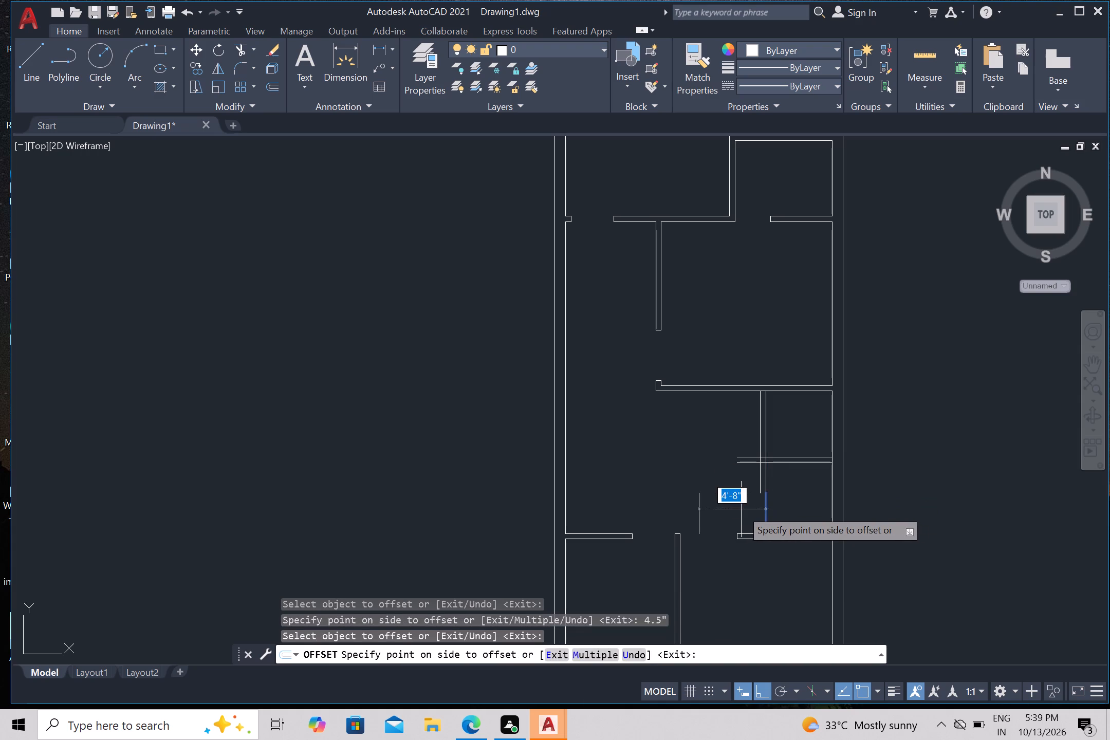
key(4)
key(period)
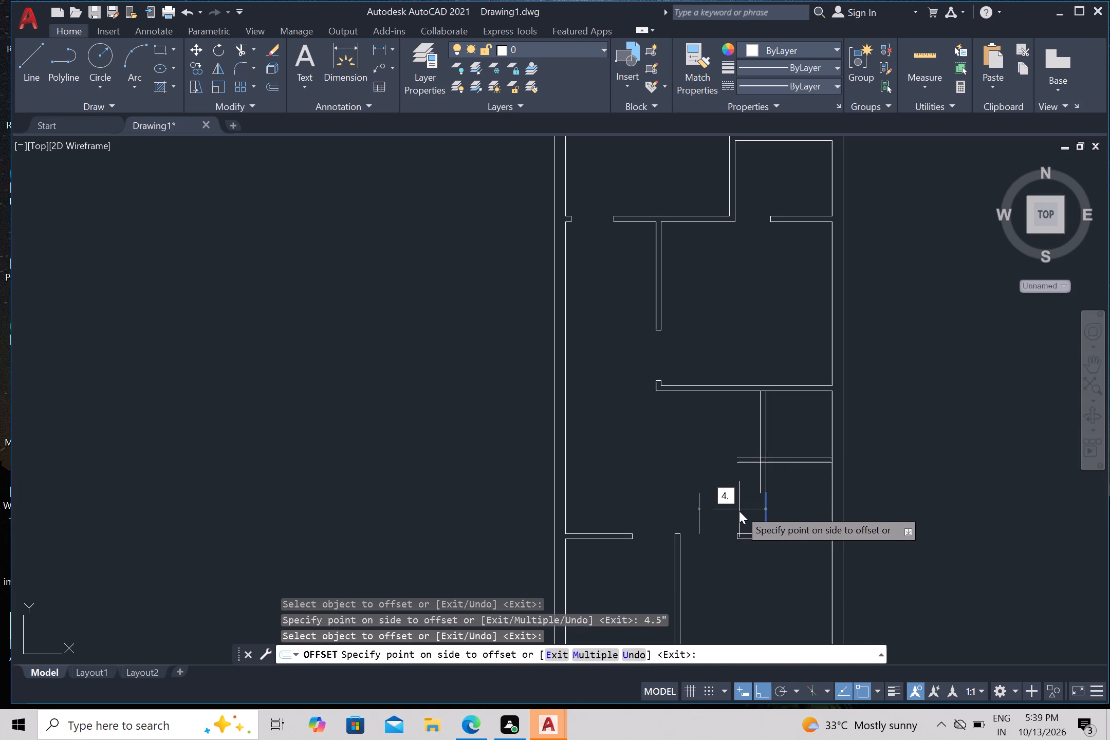
key(5)
key(shift+quotedbl)
key(Return)
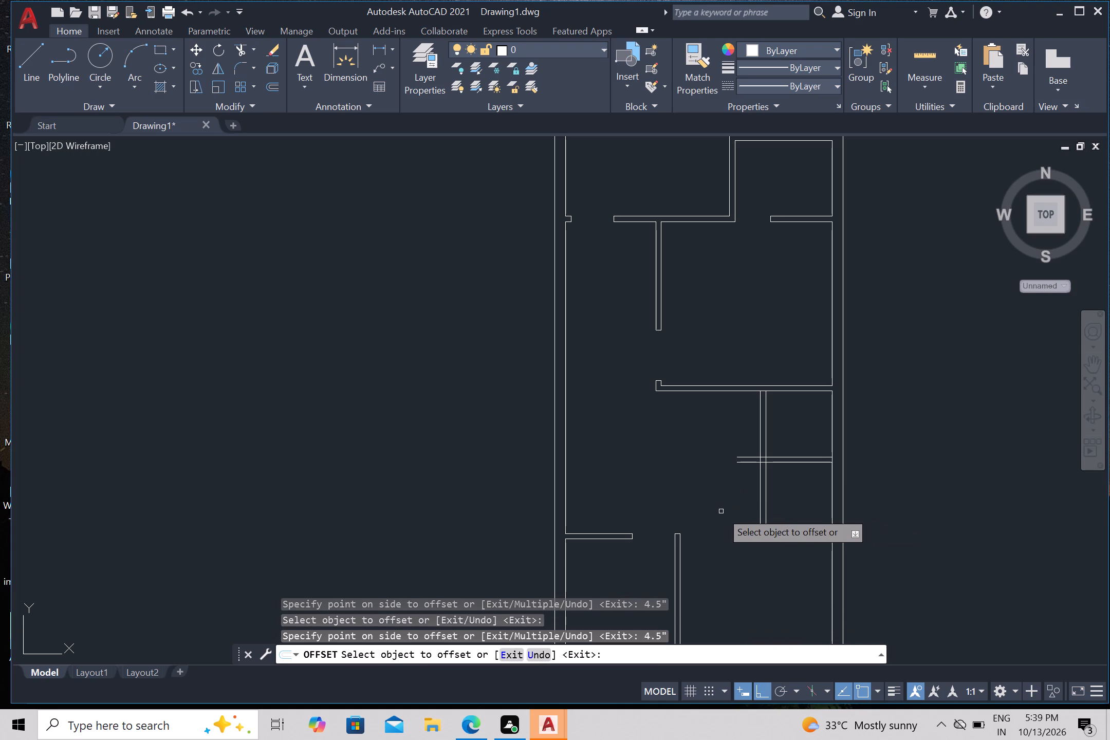
Trim the new vertical and horizontal partition lines past their crossing to form a clean corner for the small room against the right wall.
key(Escape)
text(tr)
key(Return)
drag(745, 481, 747, 475)
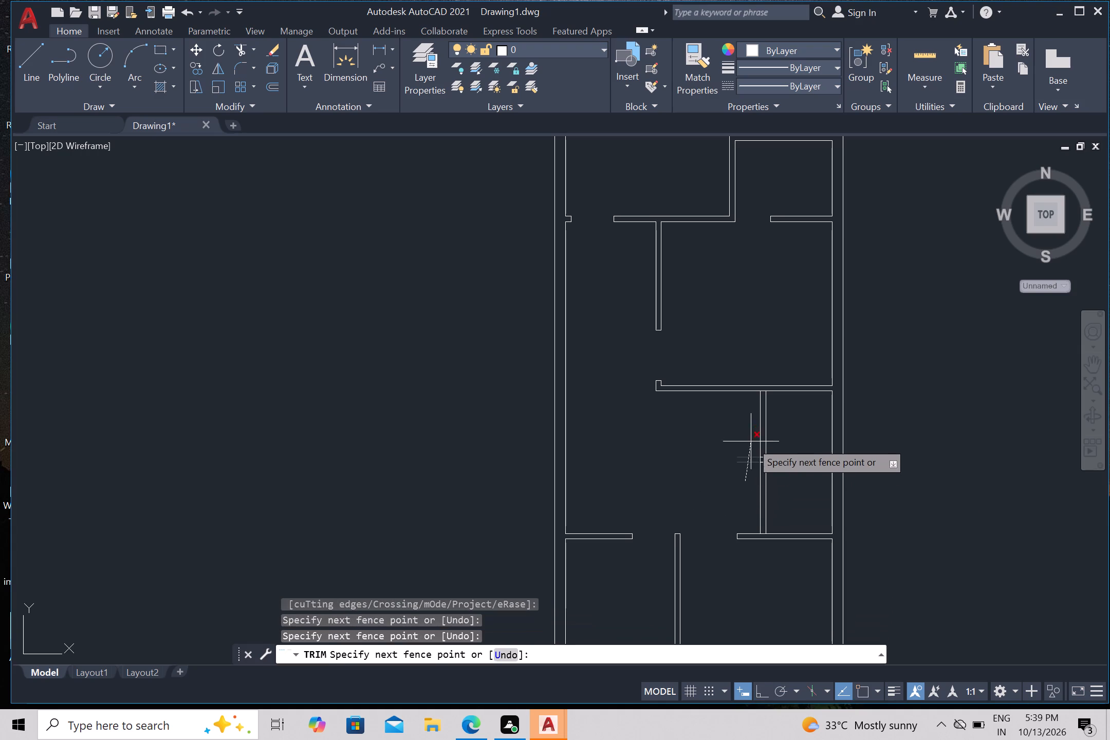
double_click(752, 434)
click(780, 434)
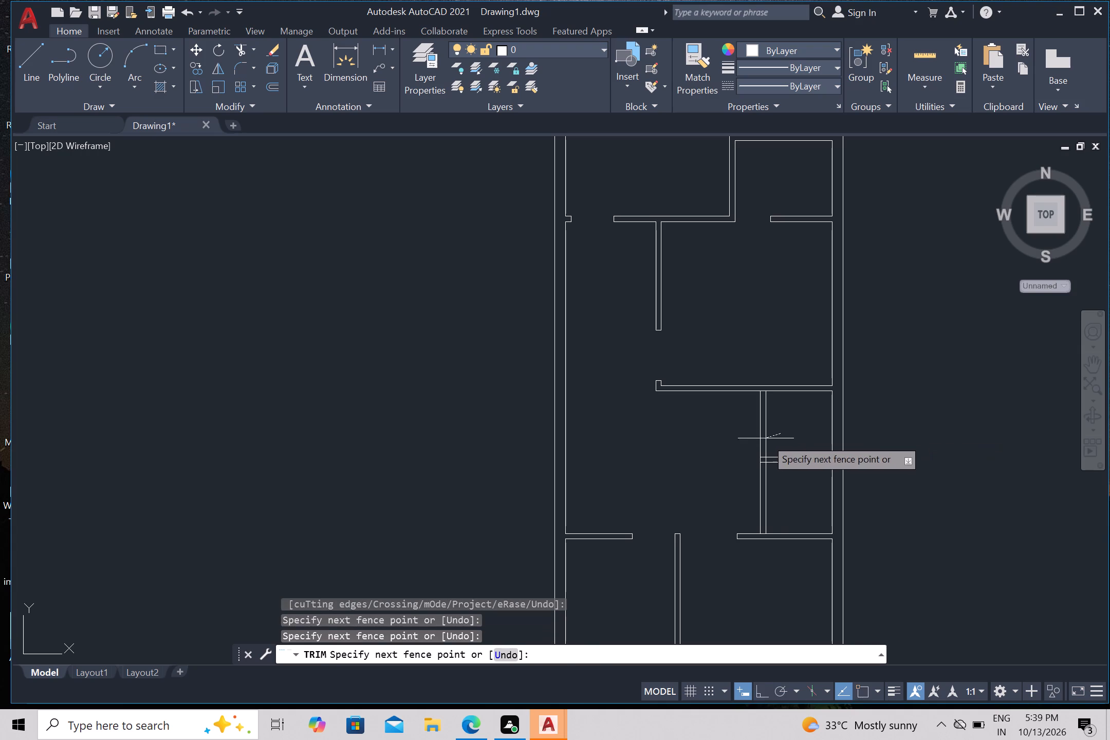
click(739, 433)
scroll(755, 470, up, 2)
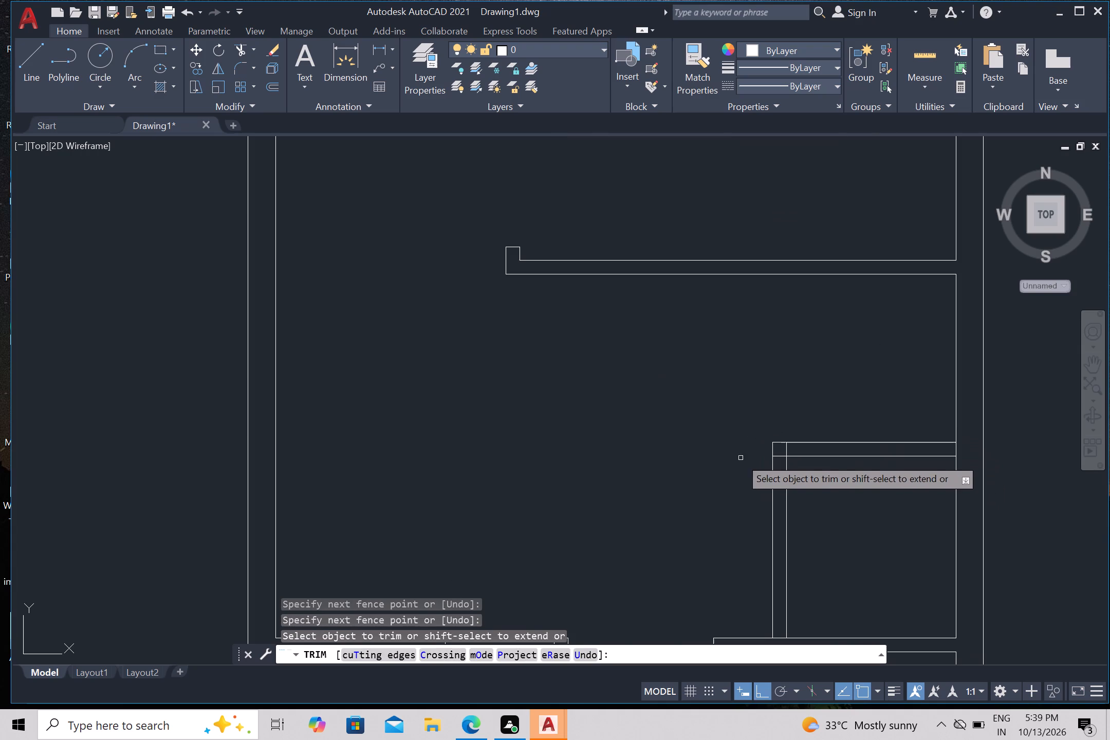
scroll(796, 460, up, 3)
click(766, 421)
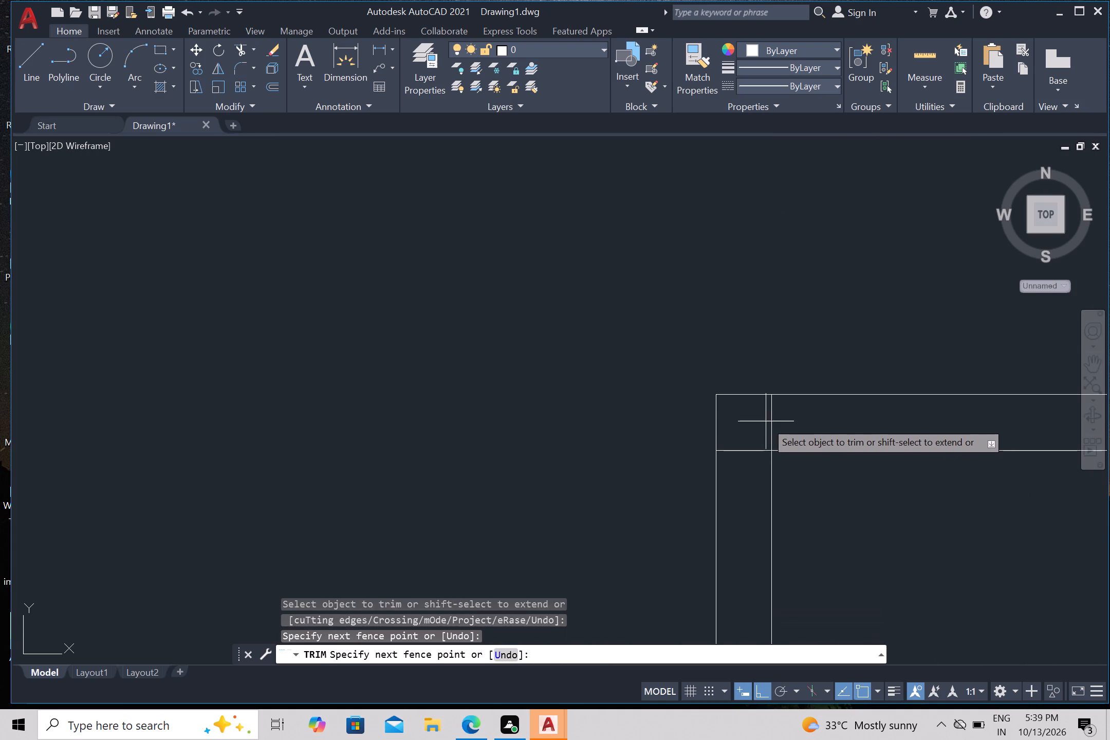
click(780, 421)
click(735, 423)
click(751, 493)
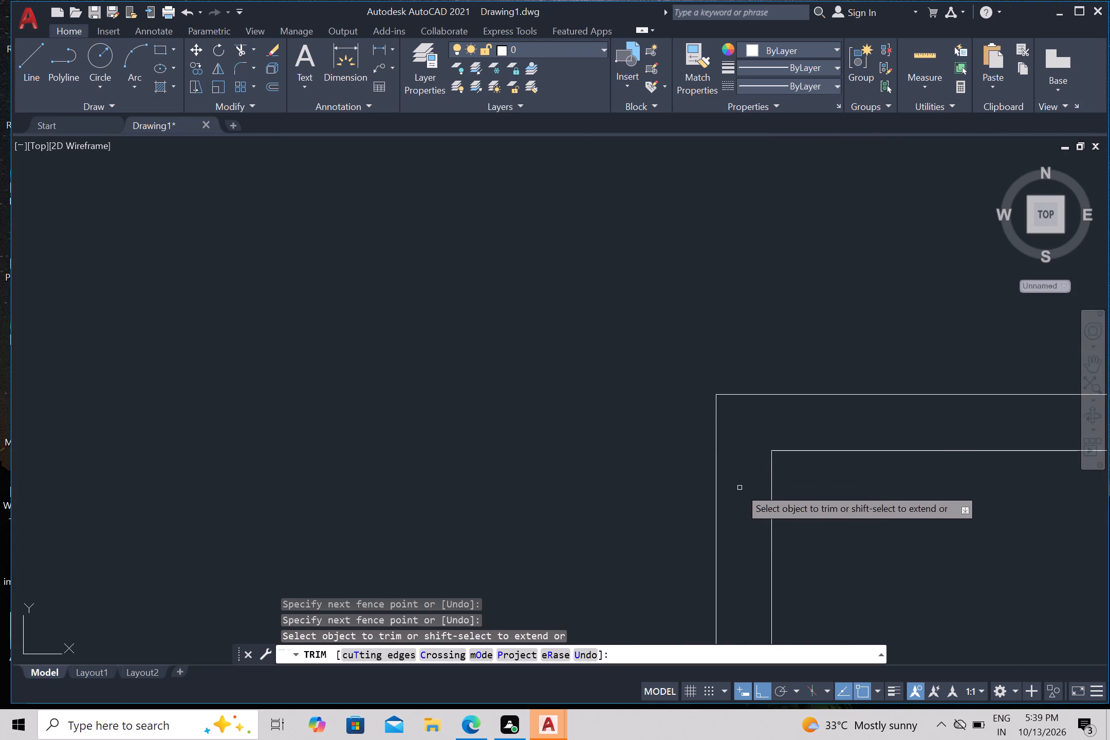
Trim the lower horizontal partition's top line between the two faces of the small room's vertical partition.
scroll(744, 496, down, 4)
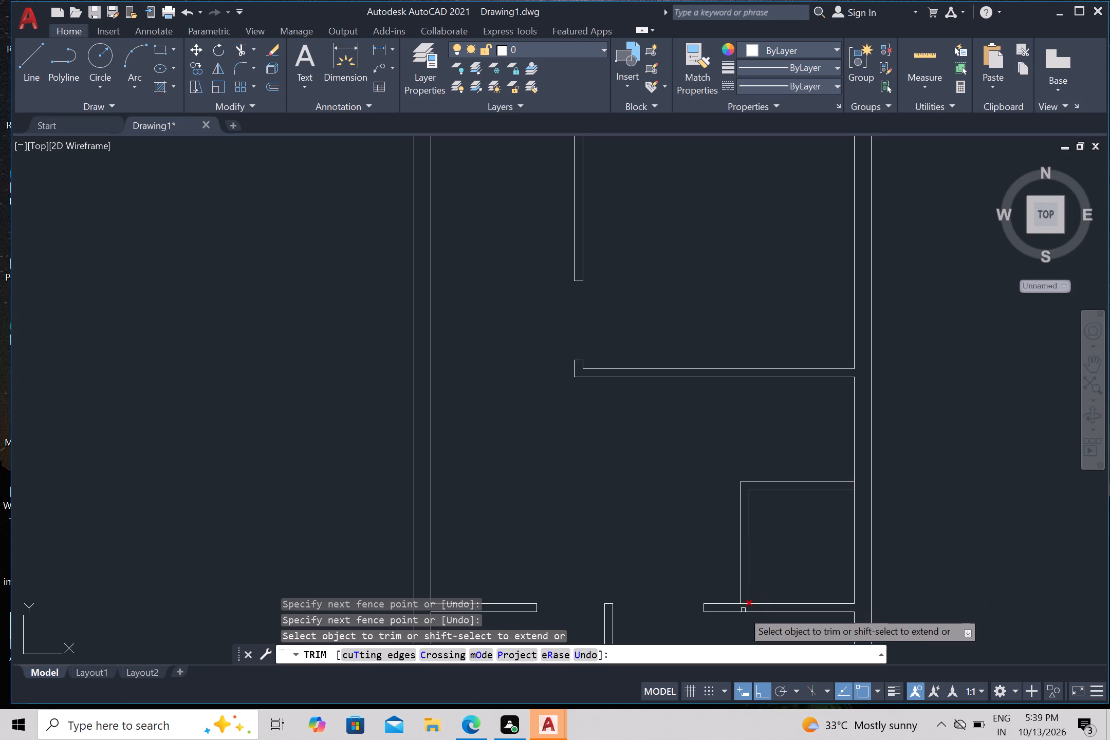
scroll(750, 597, up, 3)
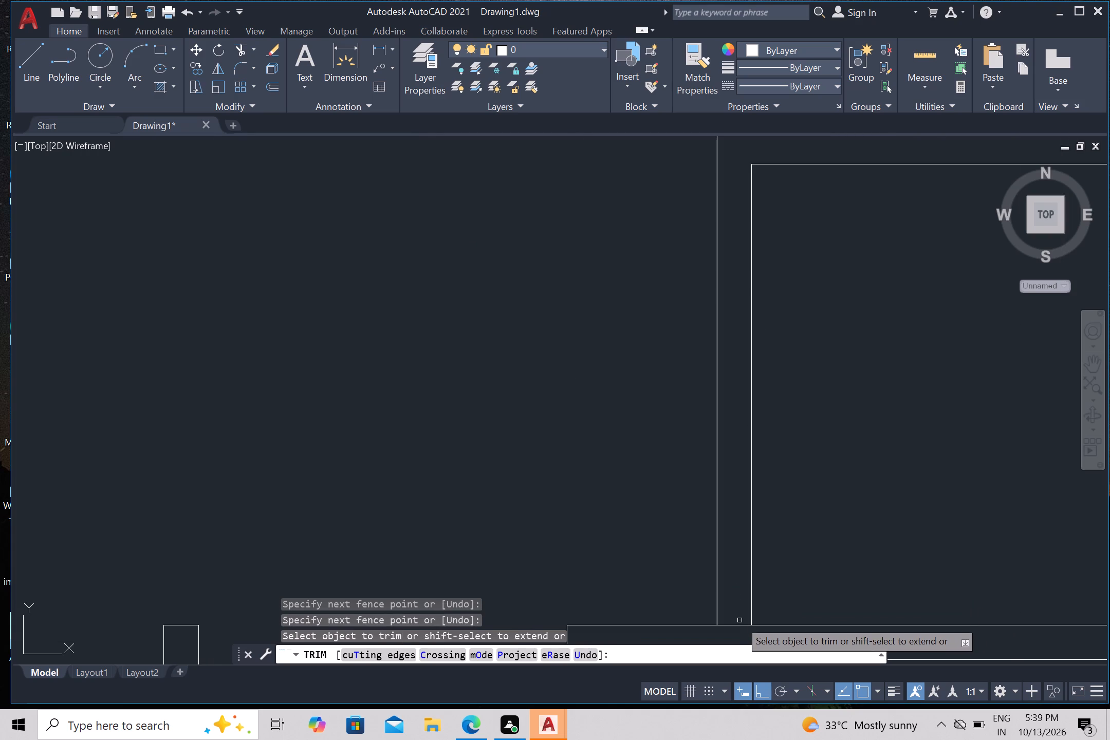
click(730, 629)
click(727, 618)
scroll(729, 610, down, 4)
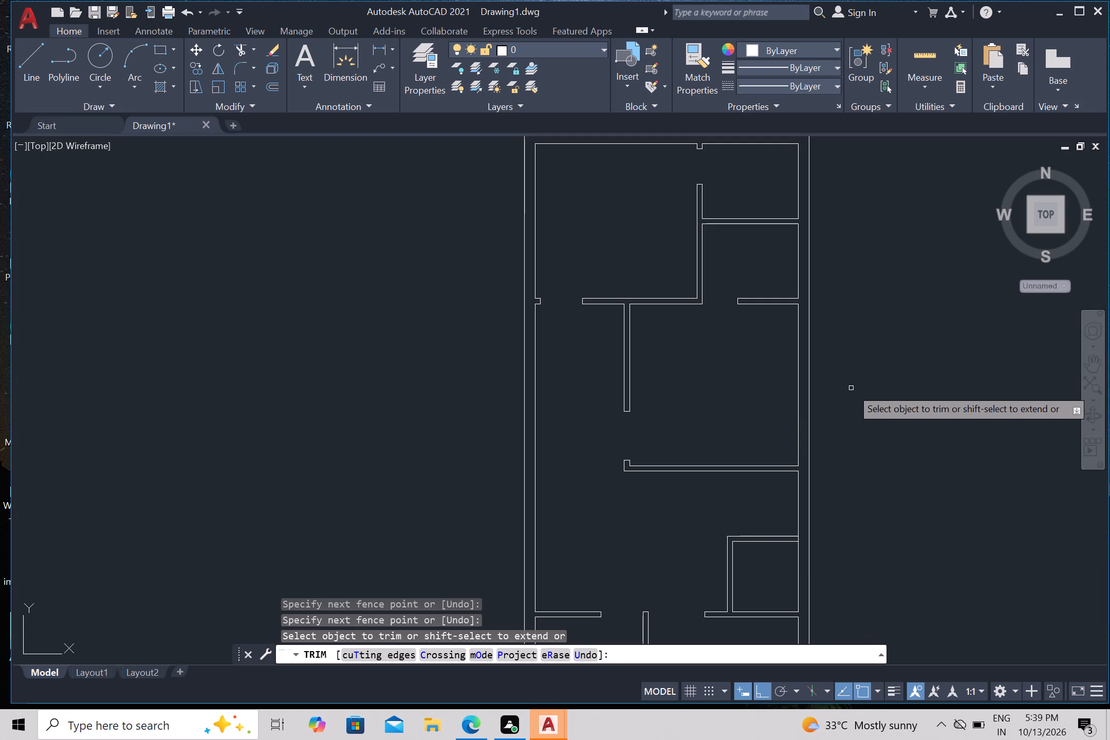
key(Escape)
Examine the whole floor plan and its lower rooms for wall junctions that still need trimming.
scroll(849, 384, down, 1)
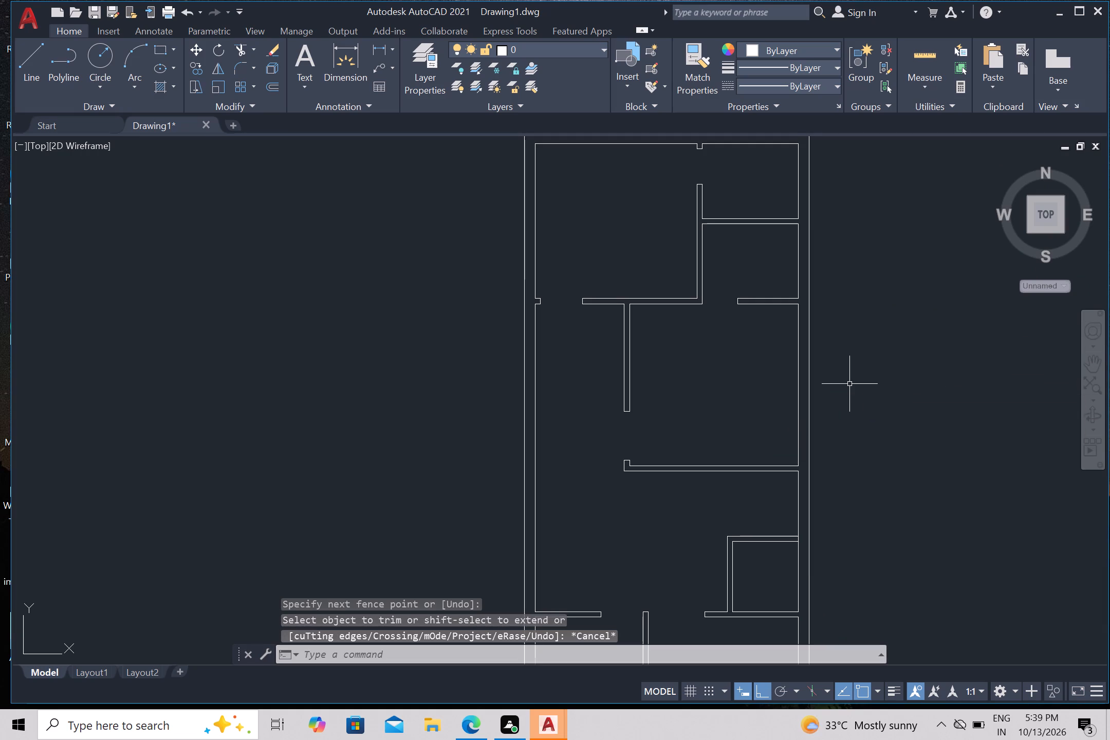
middle_drag(748, 503, 745, 500)
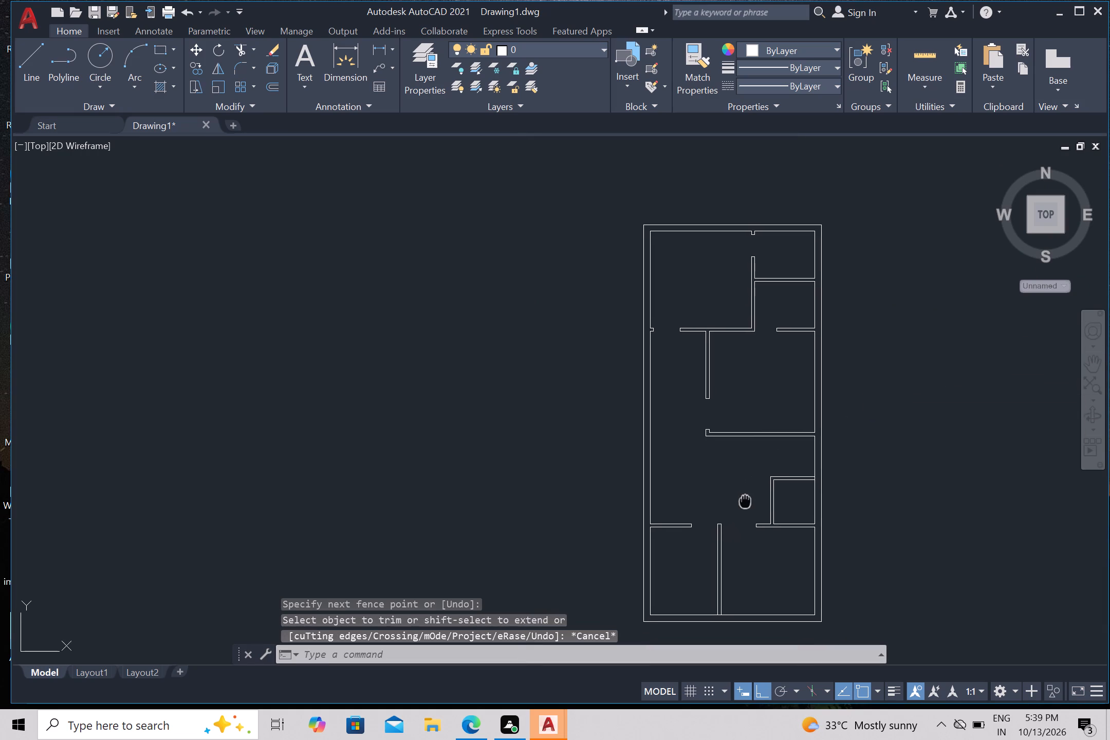
middle_drag(745, 500, 728, 430)
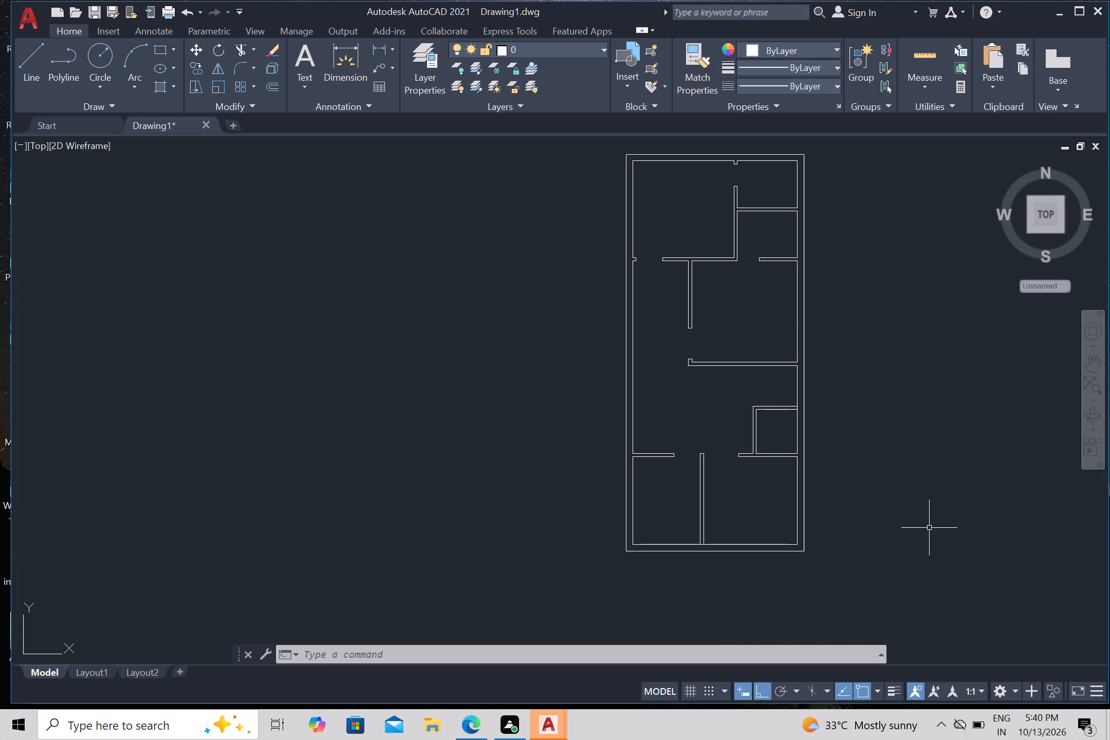
scroll(933, 513, down, 1)
scroll(930, 506, up, 1)
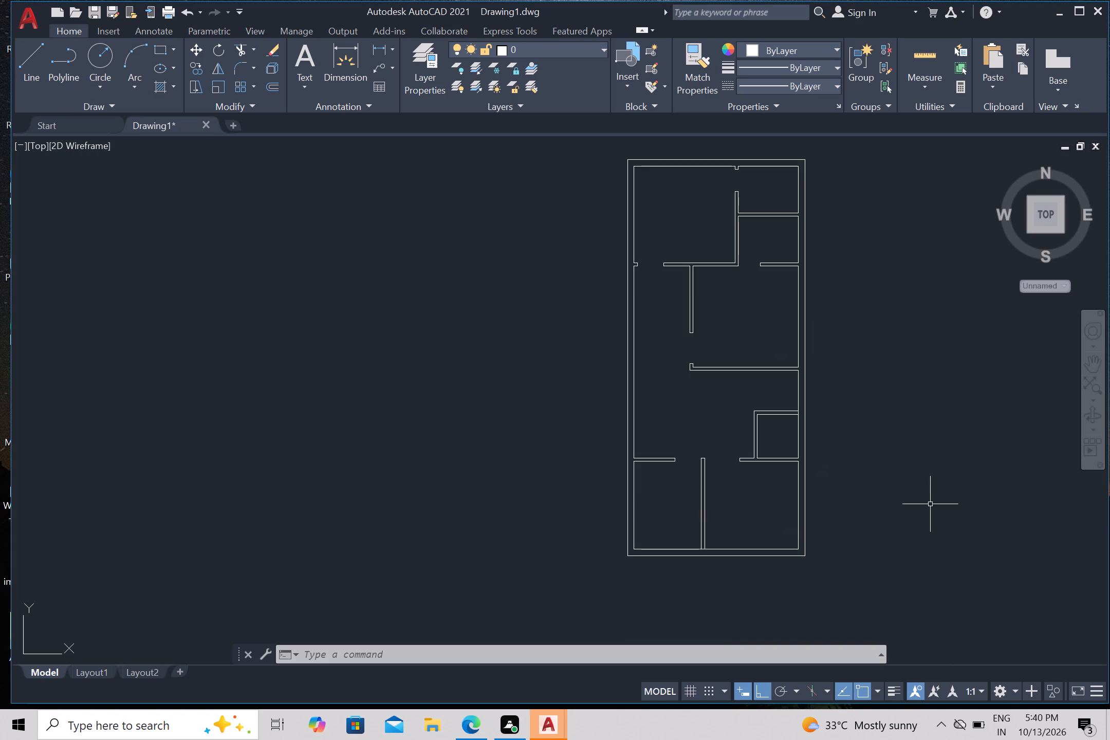
middle_drag(901, 467, 758, 519)
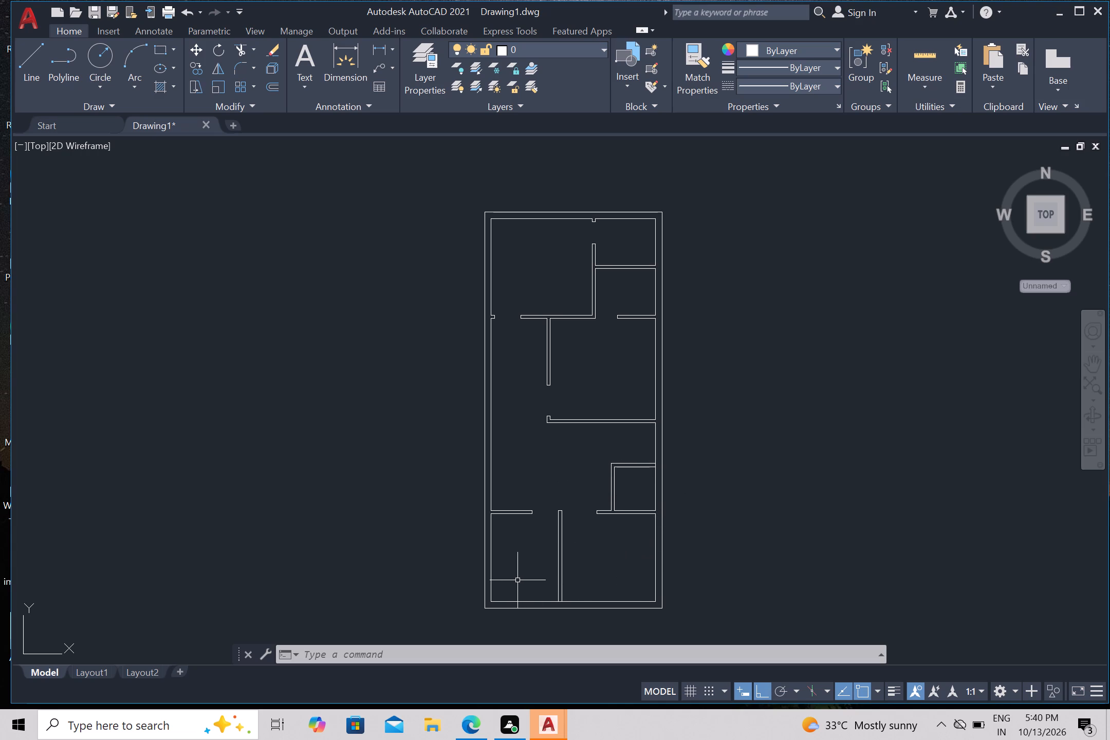
scroll(654, 513, up, 3)
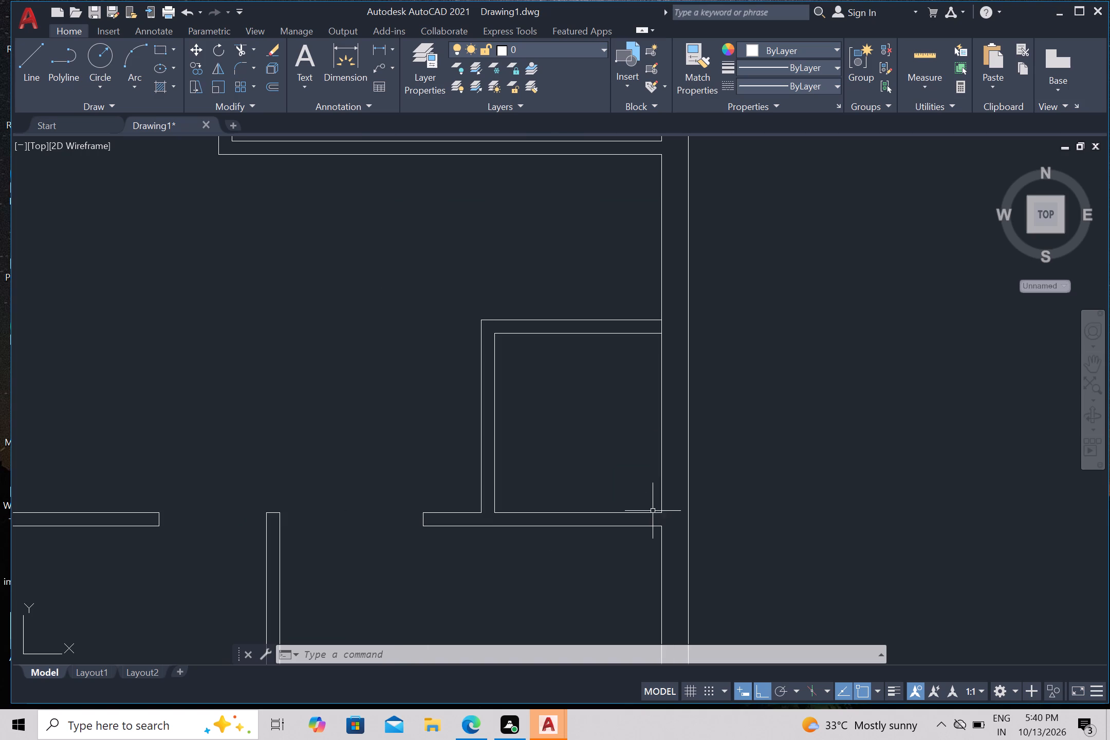
scroll(534, 582, down, 2)
middle_drag(527, 585, 524, 580)
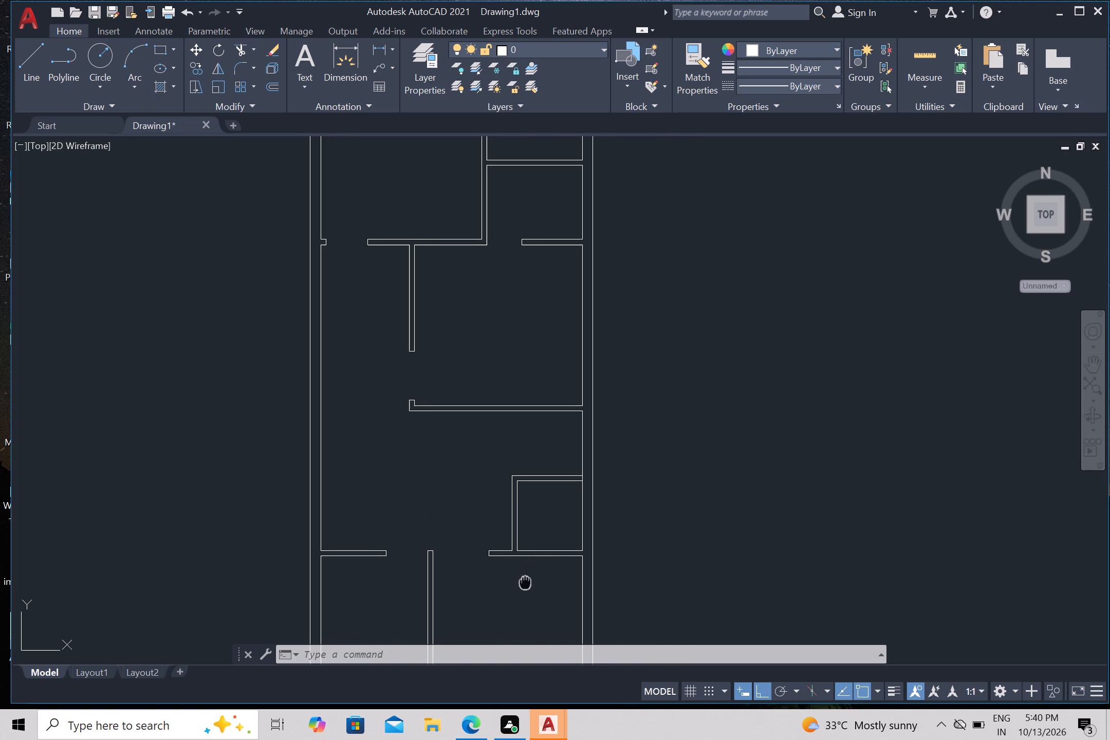
middle_drag(524, 580, 526, 458)
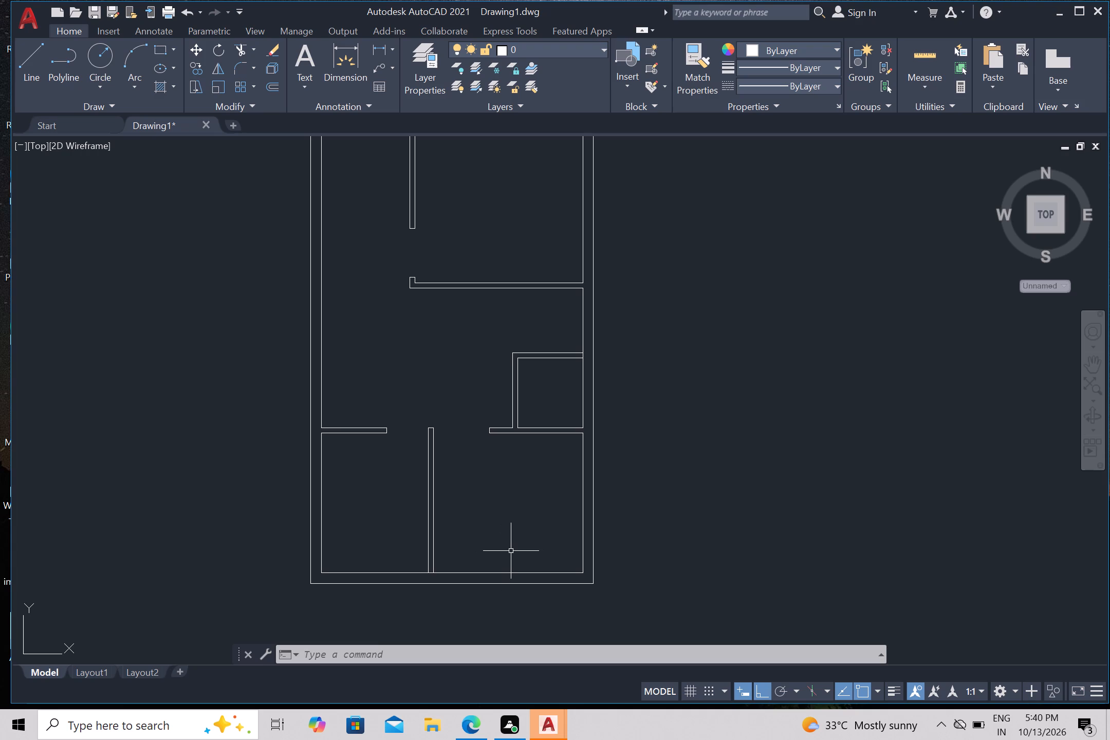
Trim the bottom outer wall's inner line between the two faces of the lower vertical partition.
key(Escape)
text(tr)
key(Return)
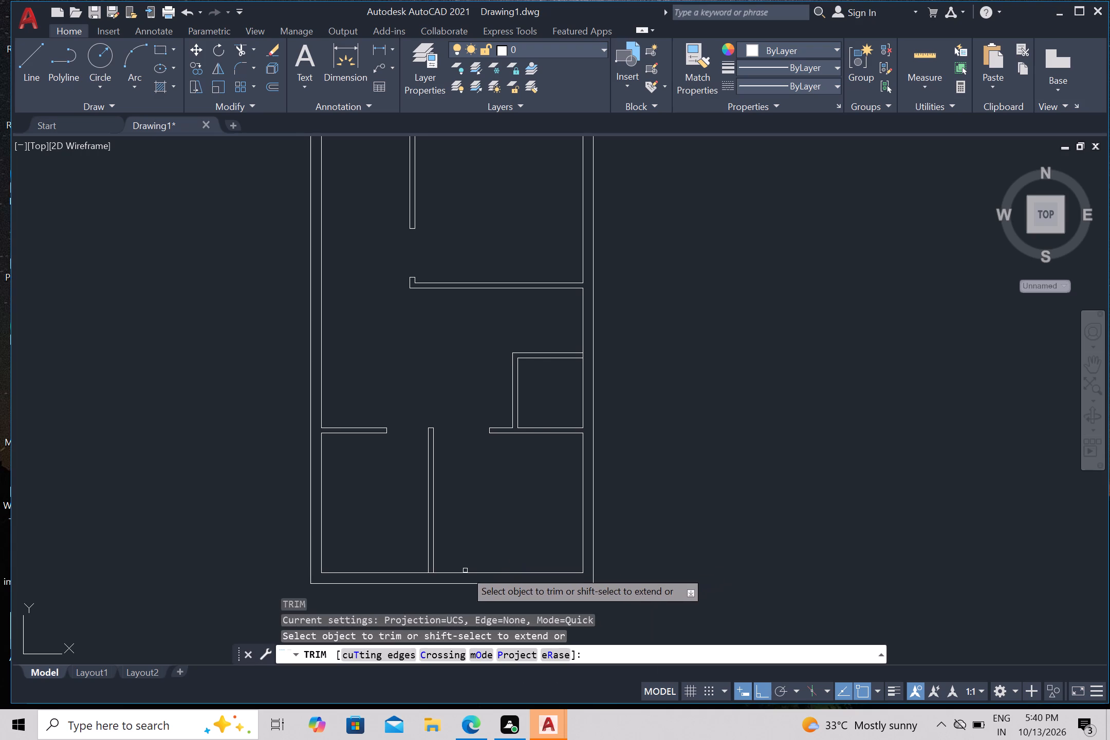
scroll(460, 569, up, 3)
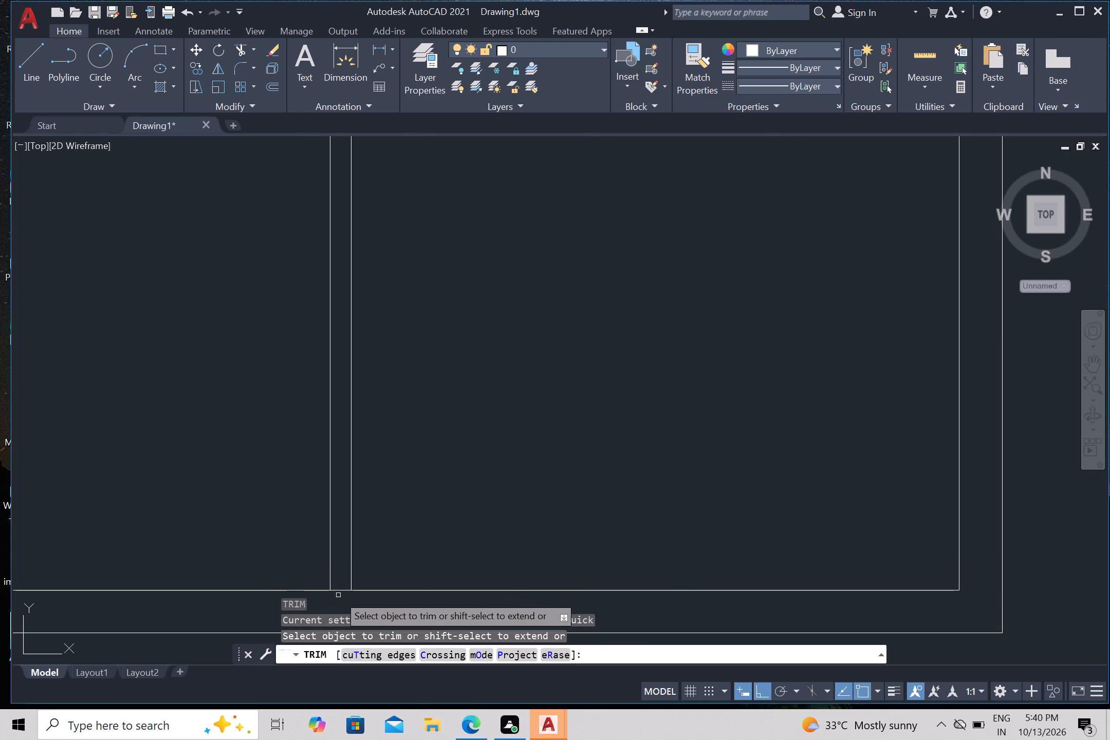
click(338, 595)
click(340, 586)
scroll(340, 582, down, 4)
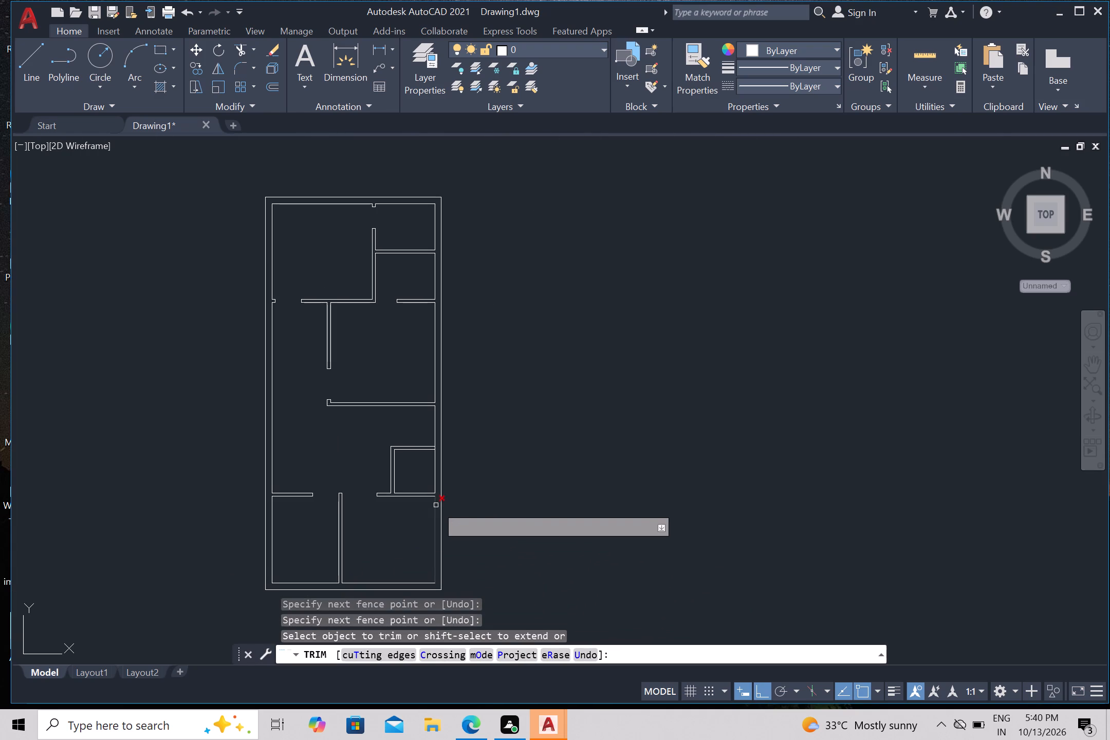
Trim the right outer wall's inner line between the two faces of the lower horizontal partition.
scroll(441, 472, up, 3)
scroll(416, 388, up, 2)
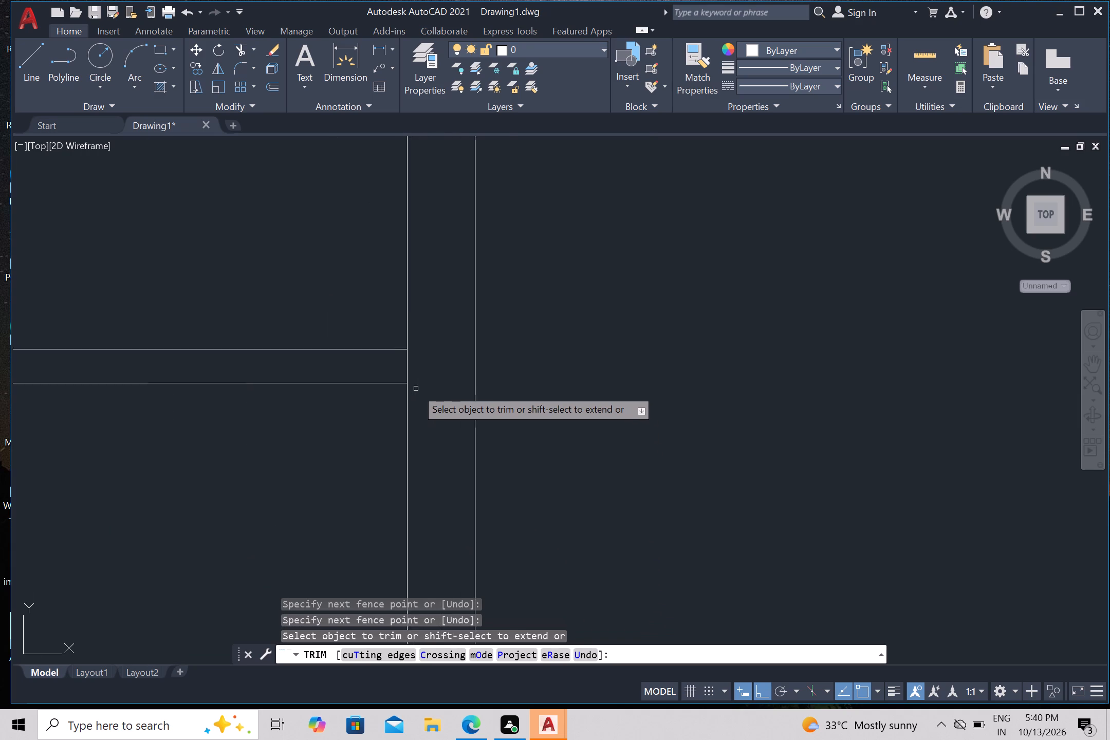
scroll(416, 388, up, 1)
click(409, 361)
click(390, 364)
scroll(408, 345, down, 5)
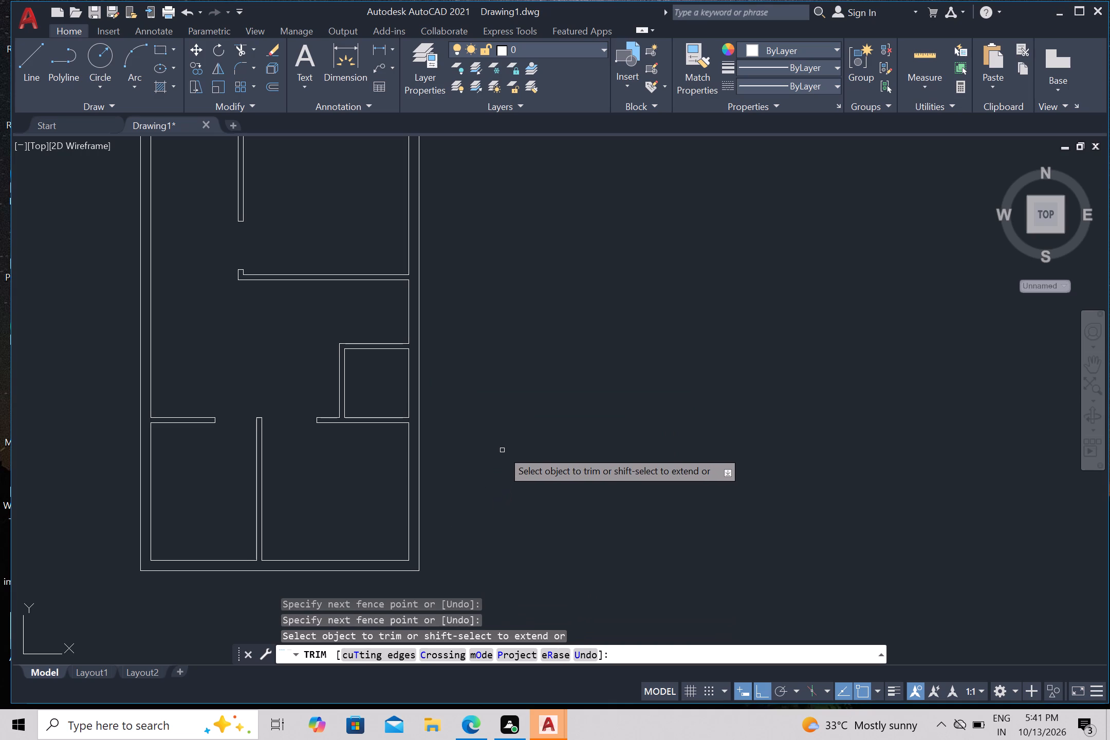
Draw a circle centred on the left corner of the top wall's door stub, with its radius spanning the opening to the partition end below.
scroll(502, 450, down, 1)
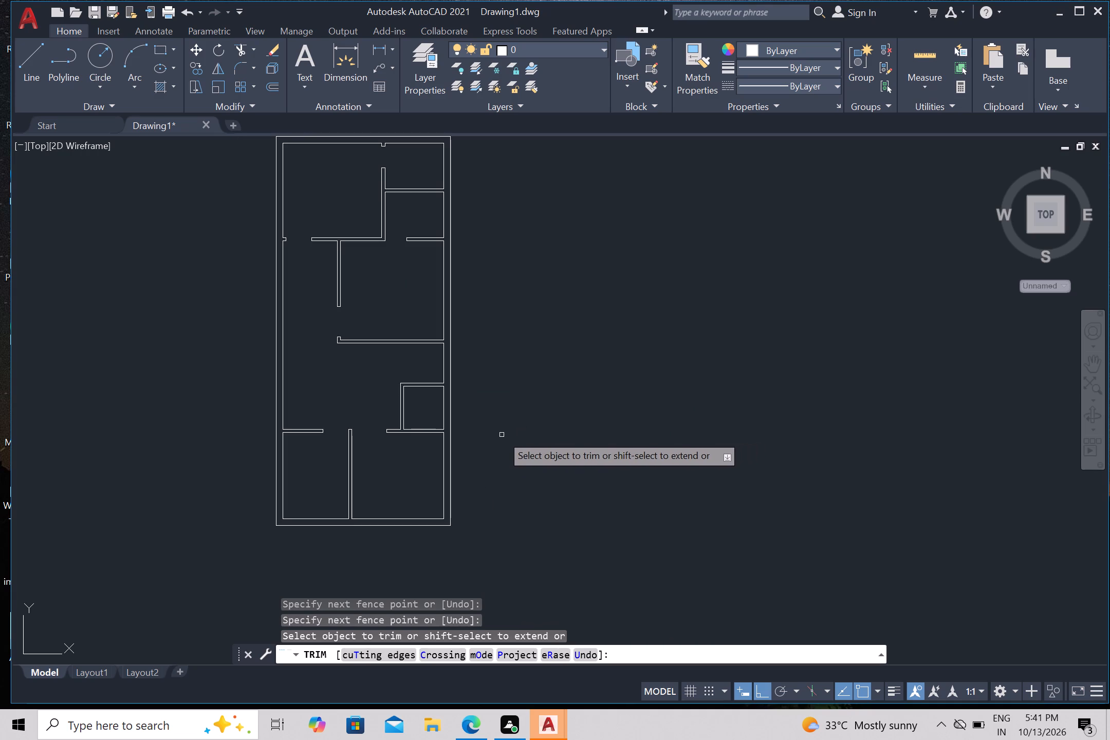
middle_drag(328, 289, 458, 319)
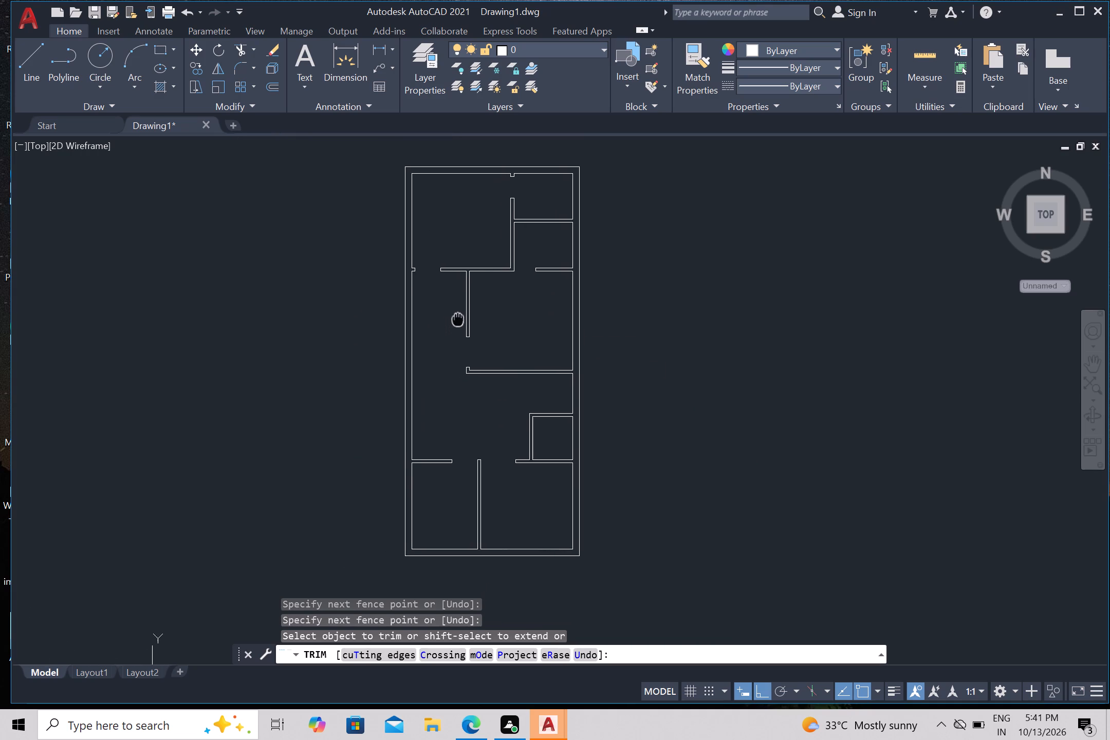
middle_drag(458, 319, 459, 319)
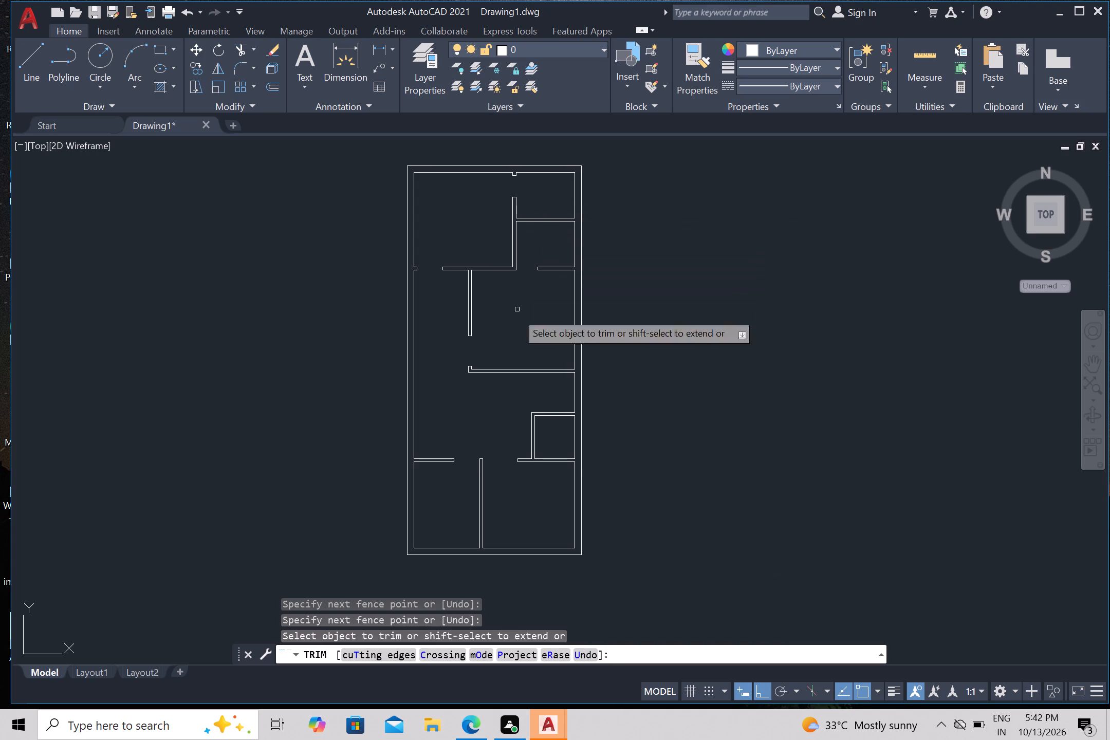
middle_drag(507, 346, 603, 364)
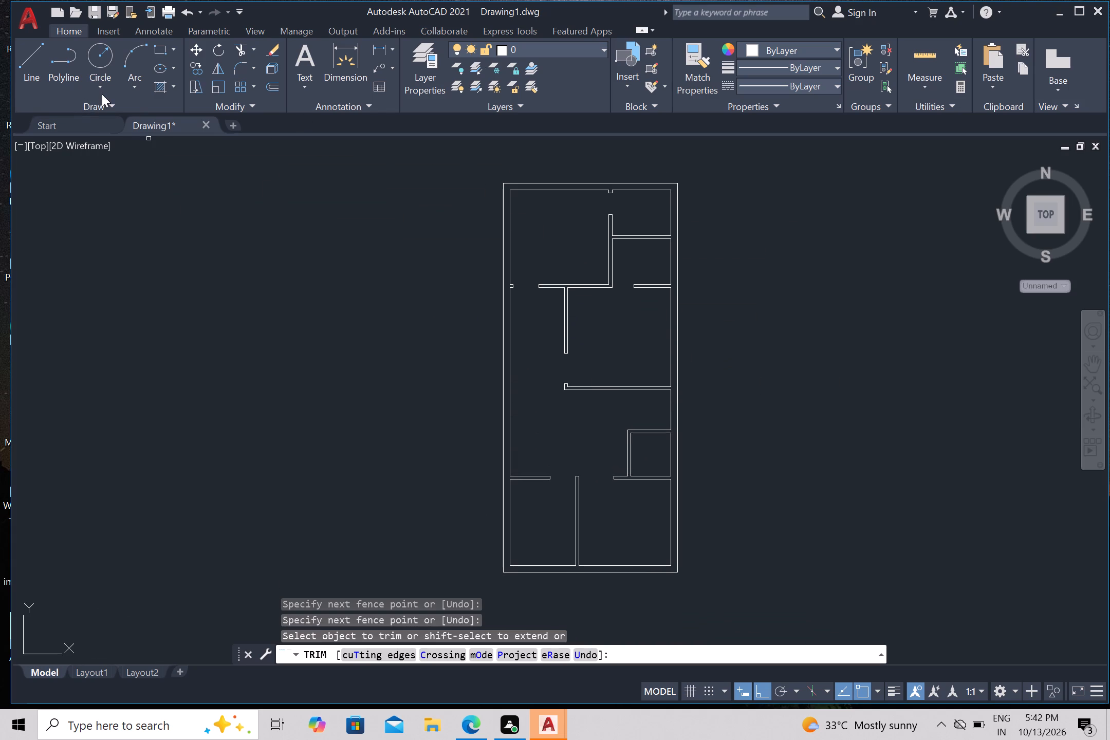
click(102, 64)
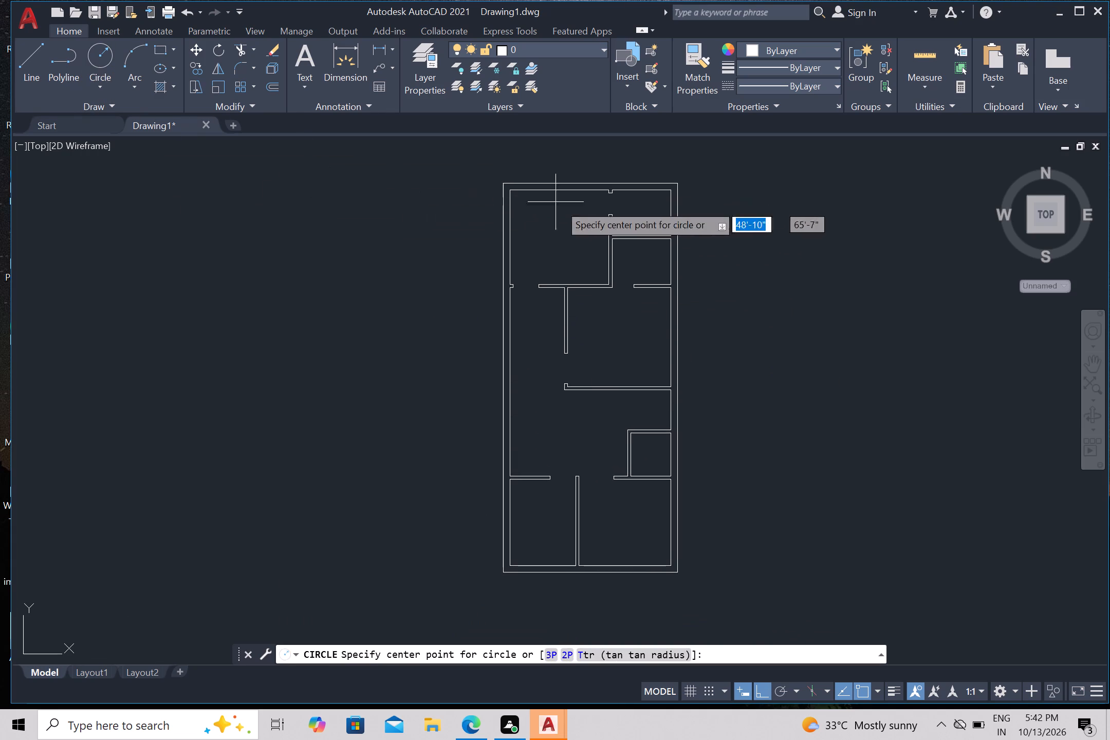
scroll(603, 216, up, 1)
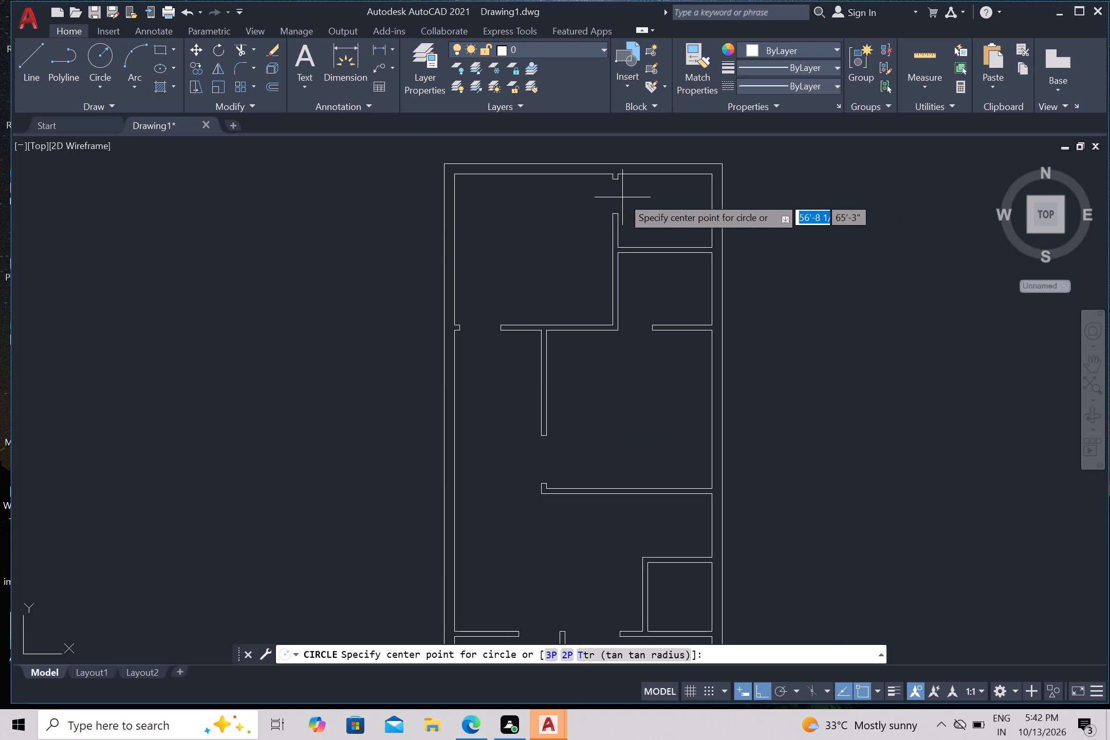
scroll(605, 195, up, 1)
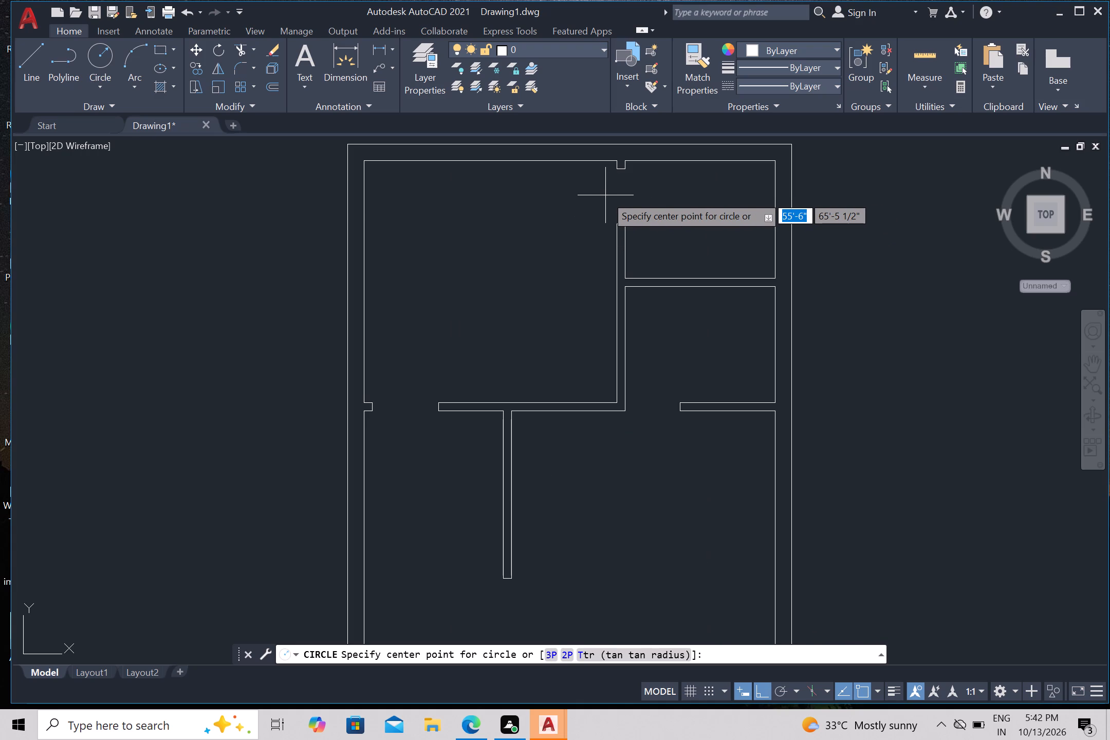
click(617, 173)
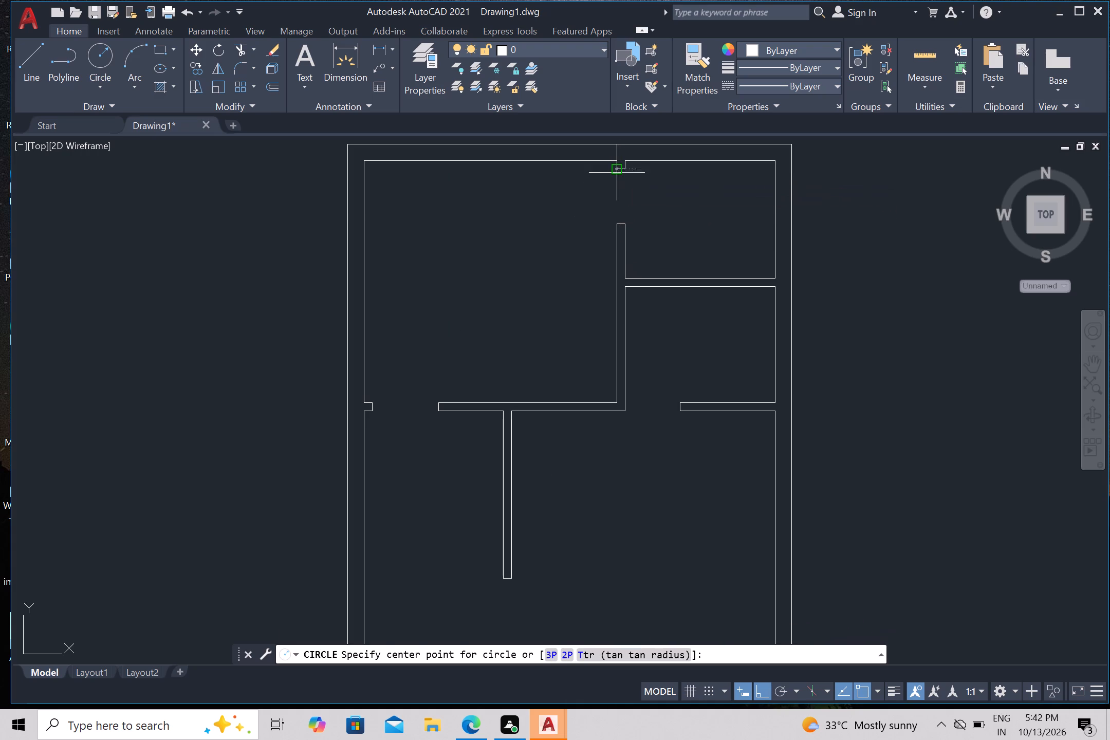
click(646, 224)
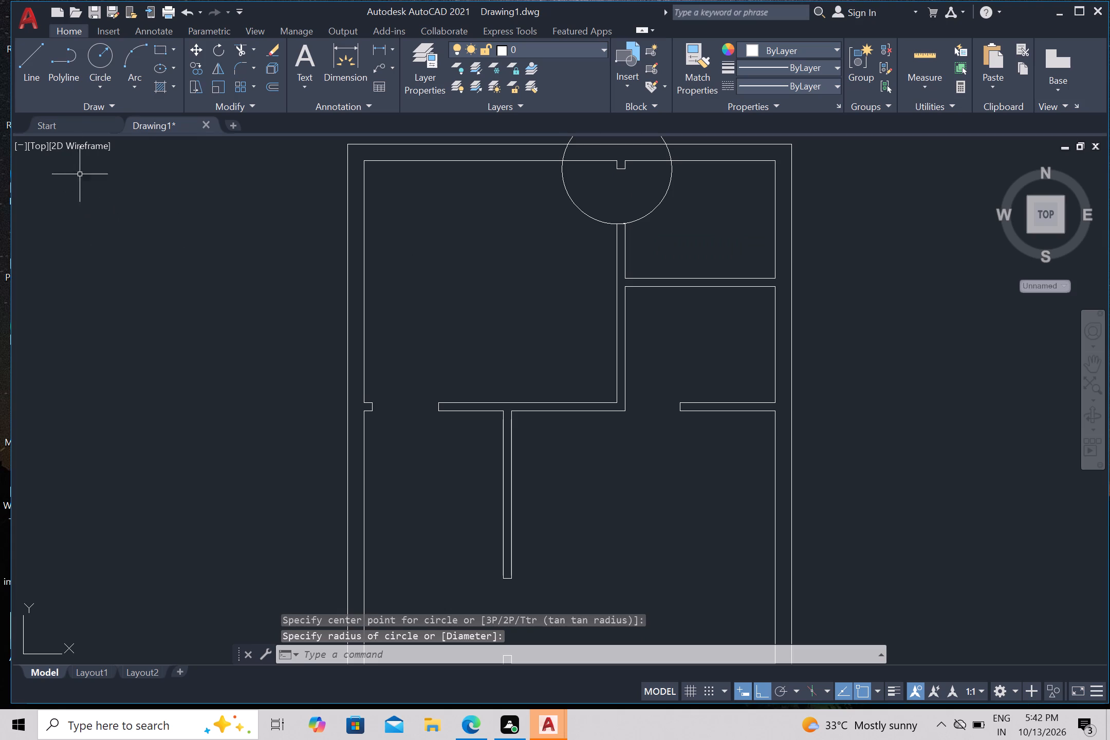
Draw a horizontal line about 3'-6" long from the circle's centre to the right, past the circle's edge.
click(28, 61)
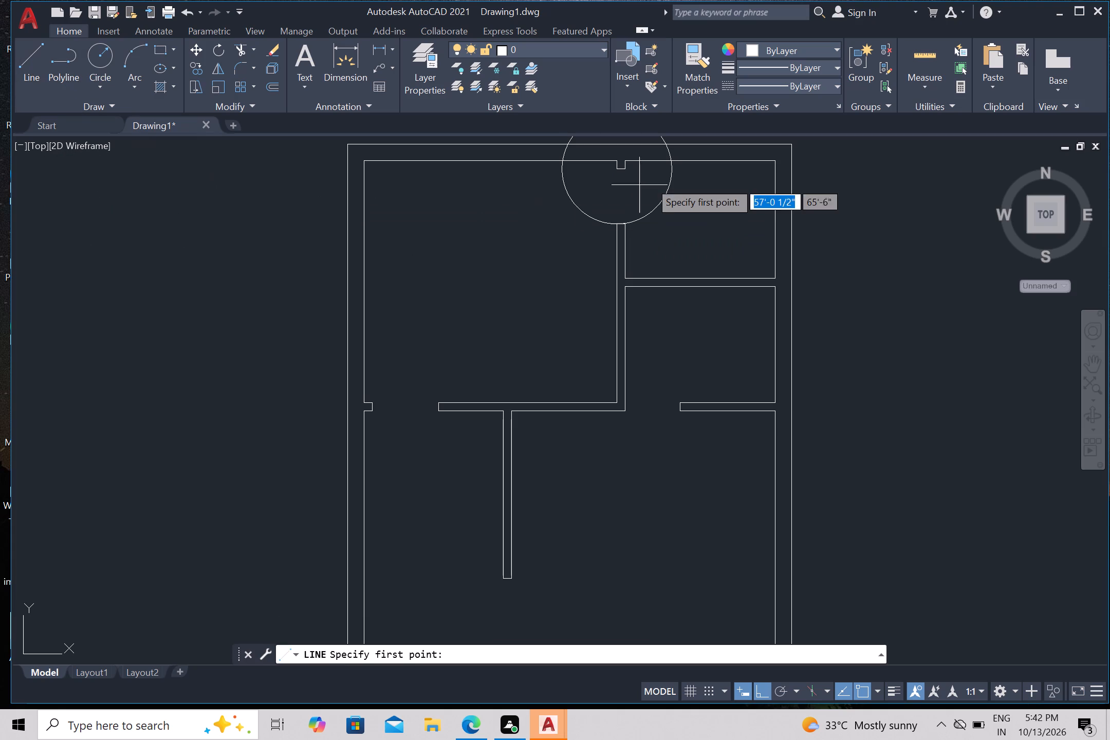
middle_drag(622, 187, 532, 255)
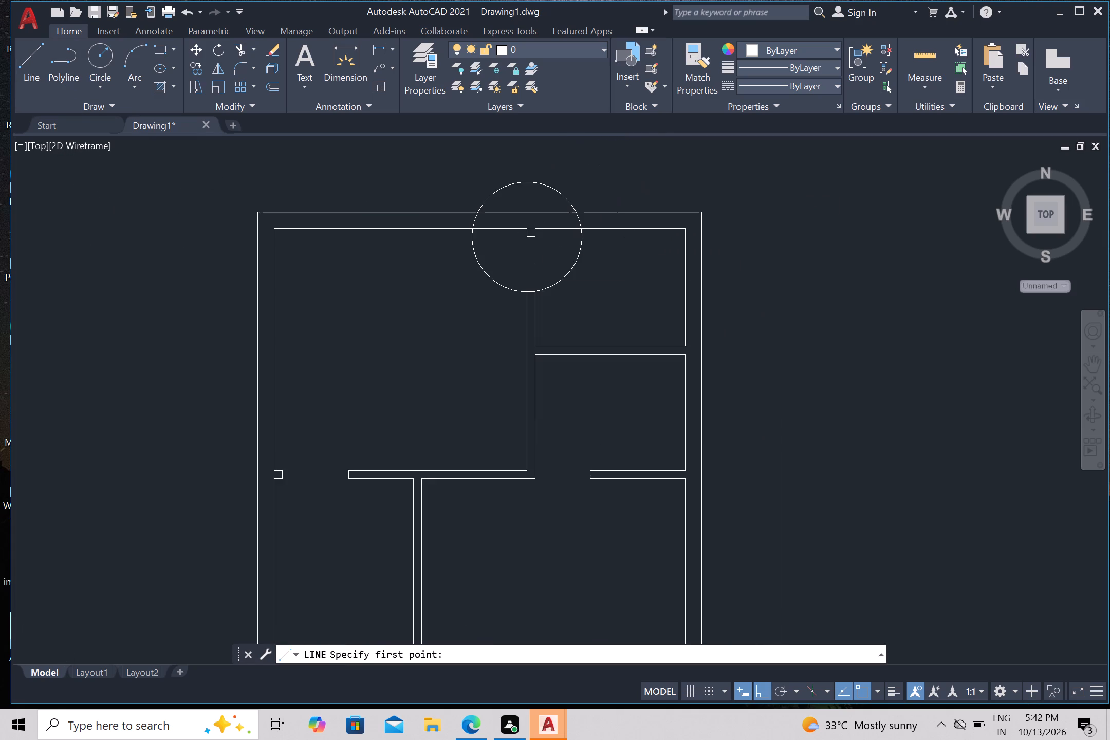
scroll(536, 238, up, 2)
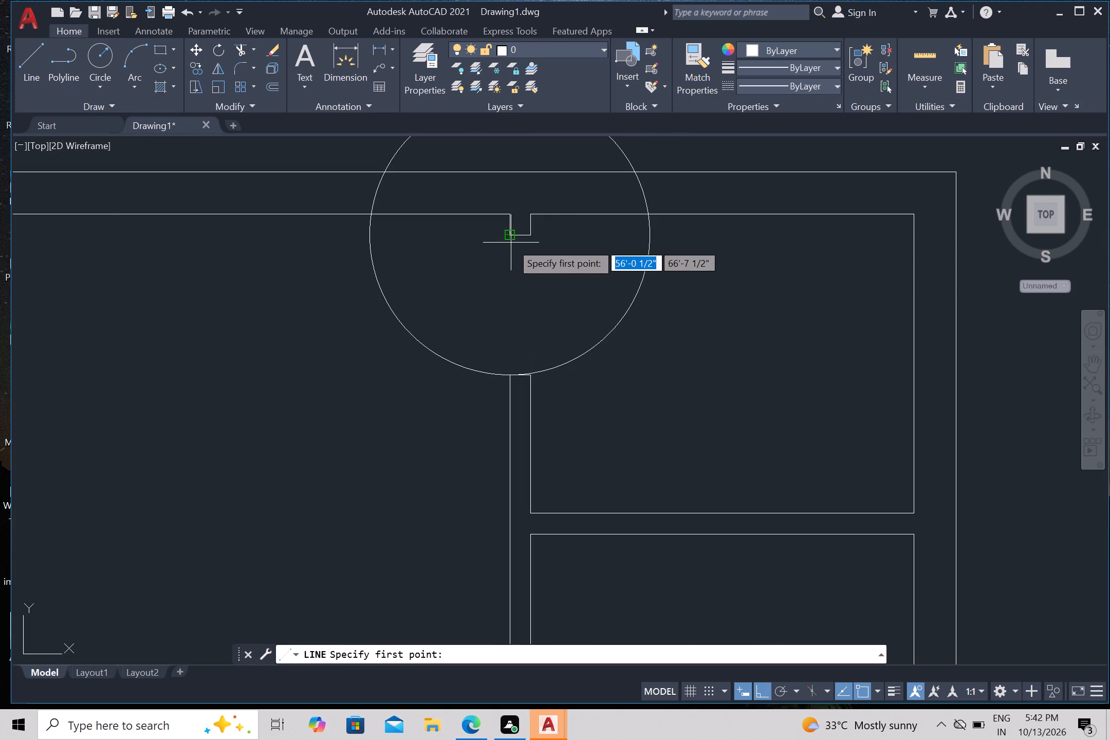
click(512, 235)
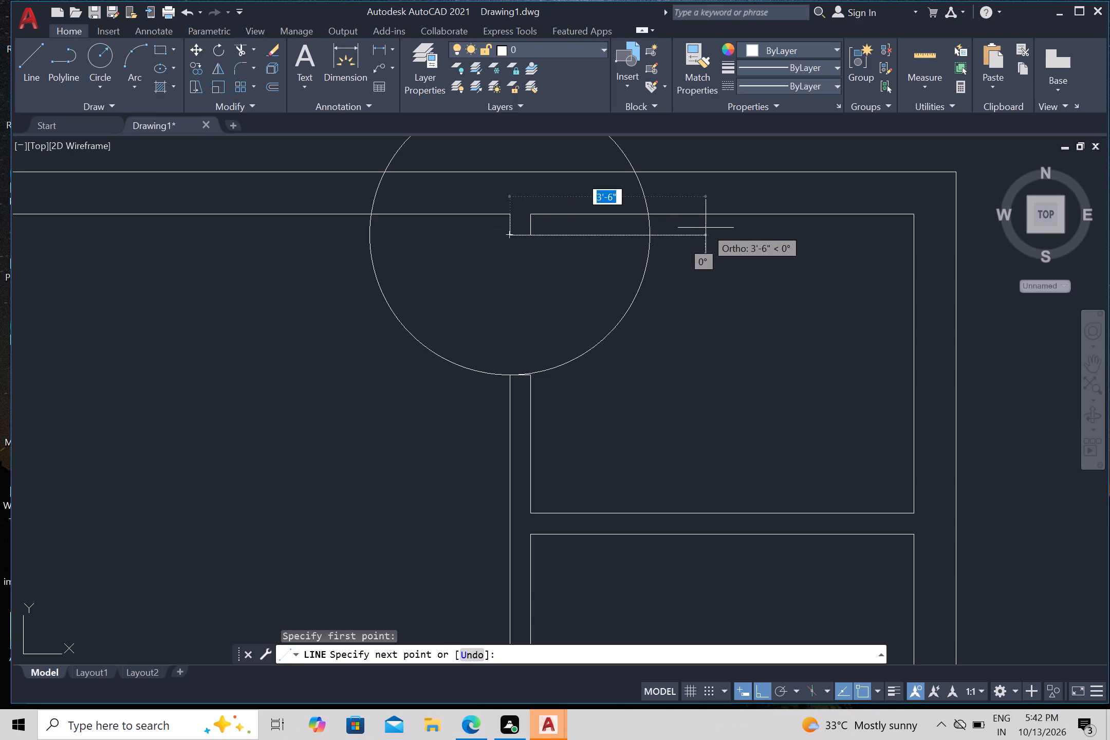
click(706, 228)
key(Escape)
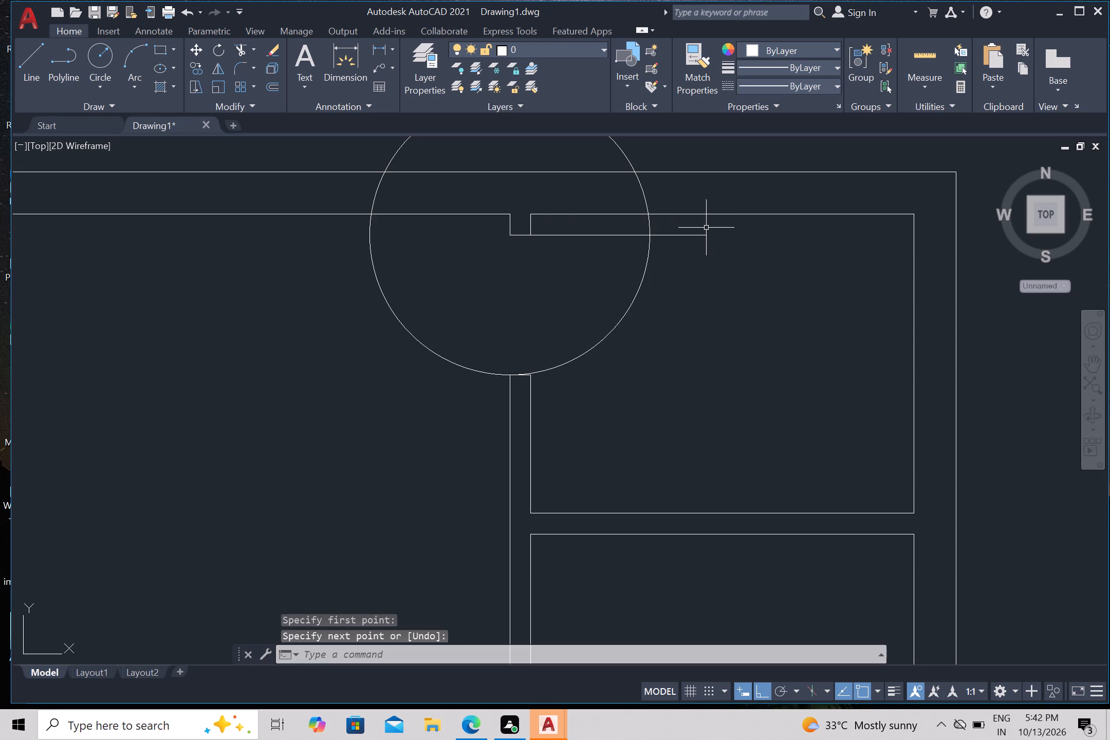
Offset the horizontal door leaf line 1" downward in the top door opening.
key(o)
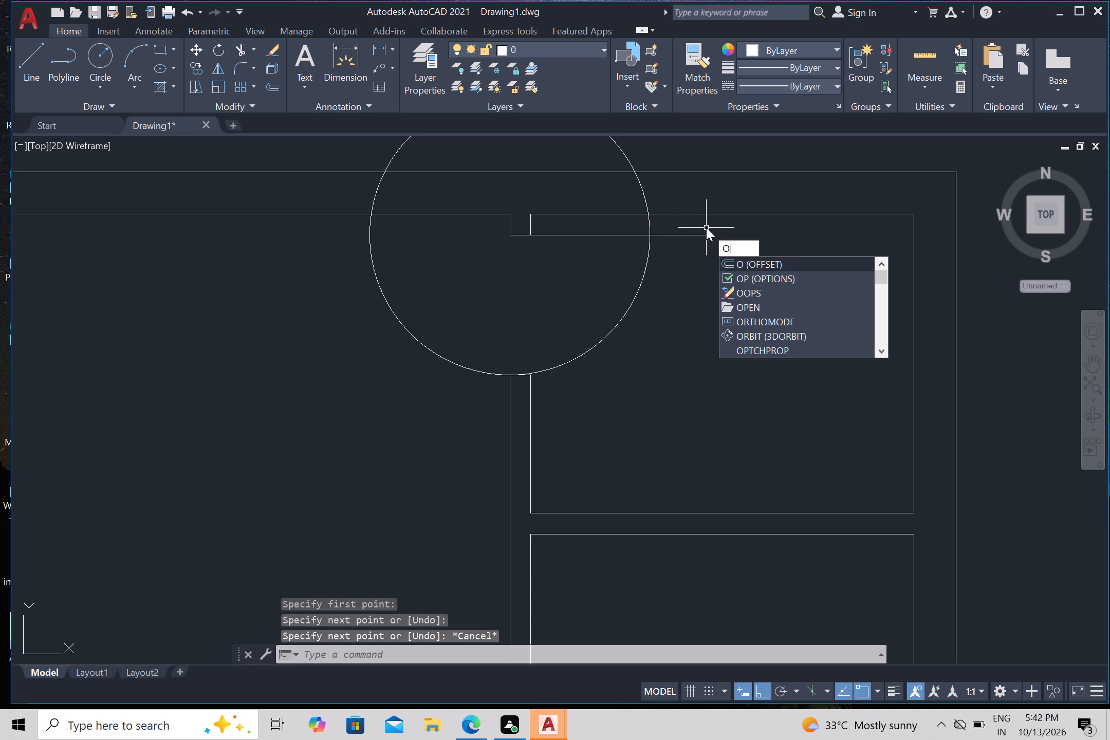
key(Return)
key(1)
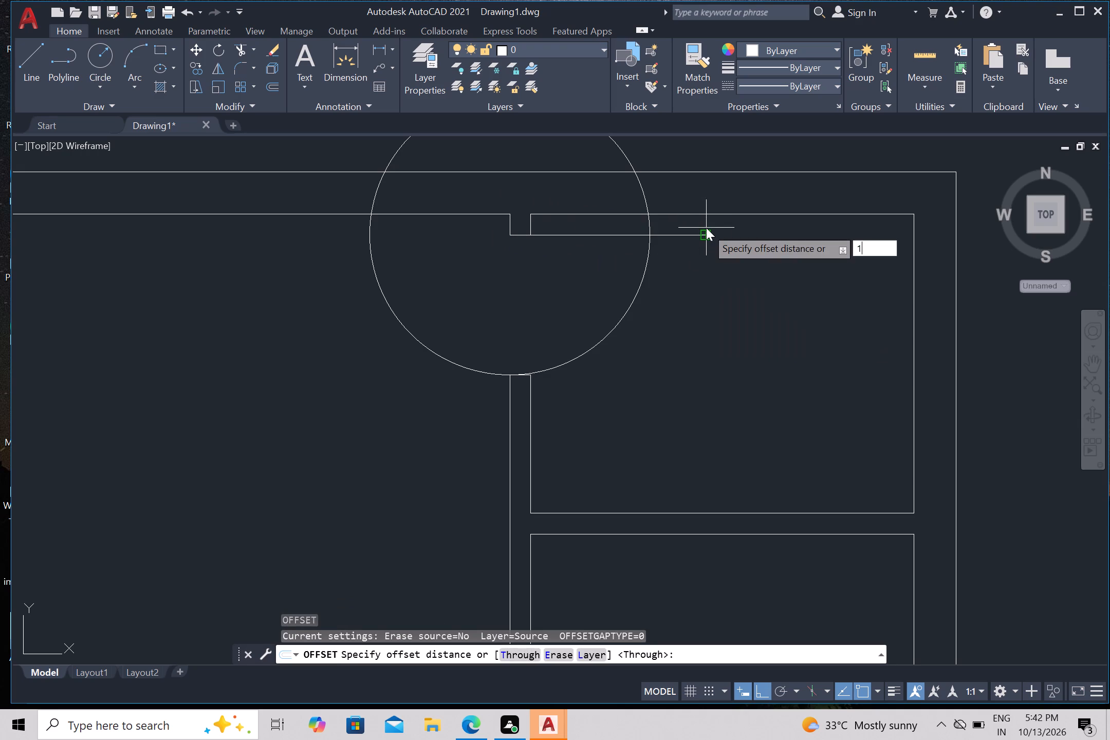
key(shift+quotedbl)
key(Return)
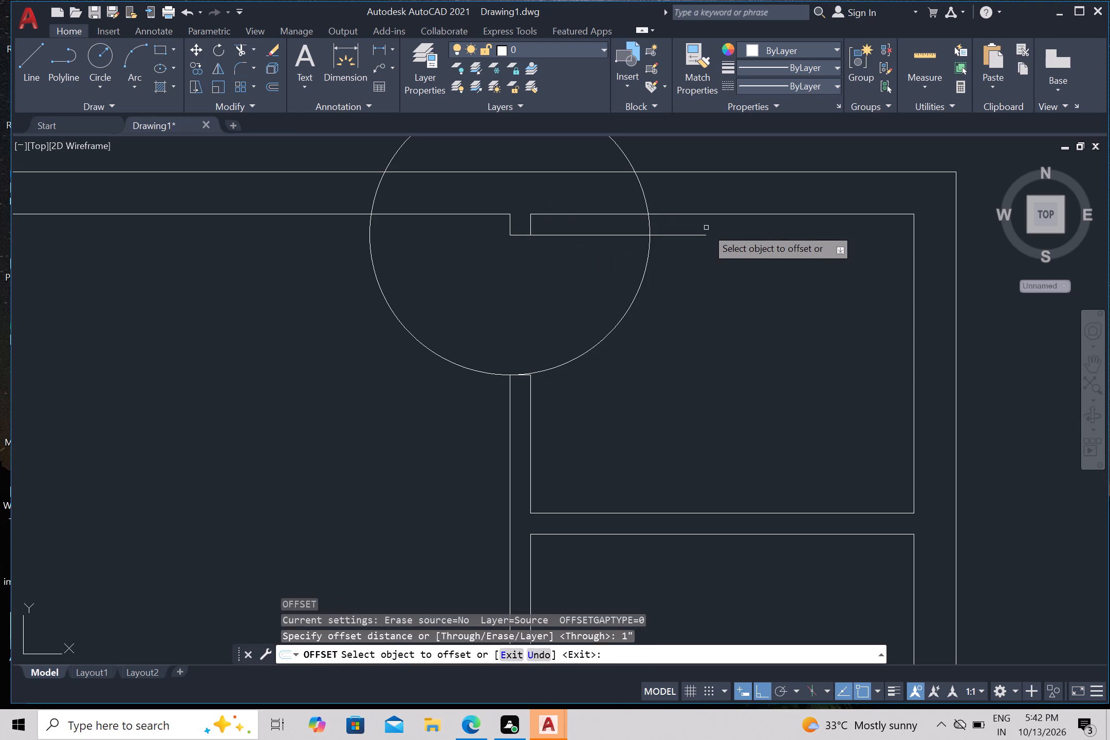
click(678, 235)
drag(682, 267, 683, 274)
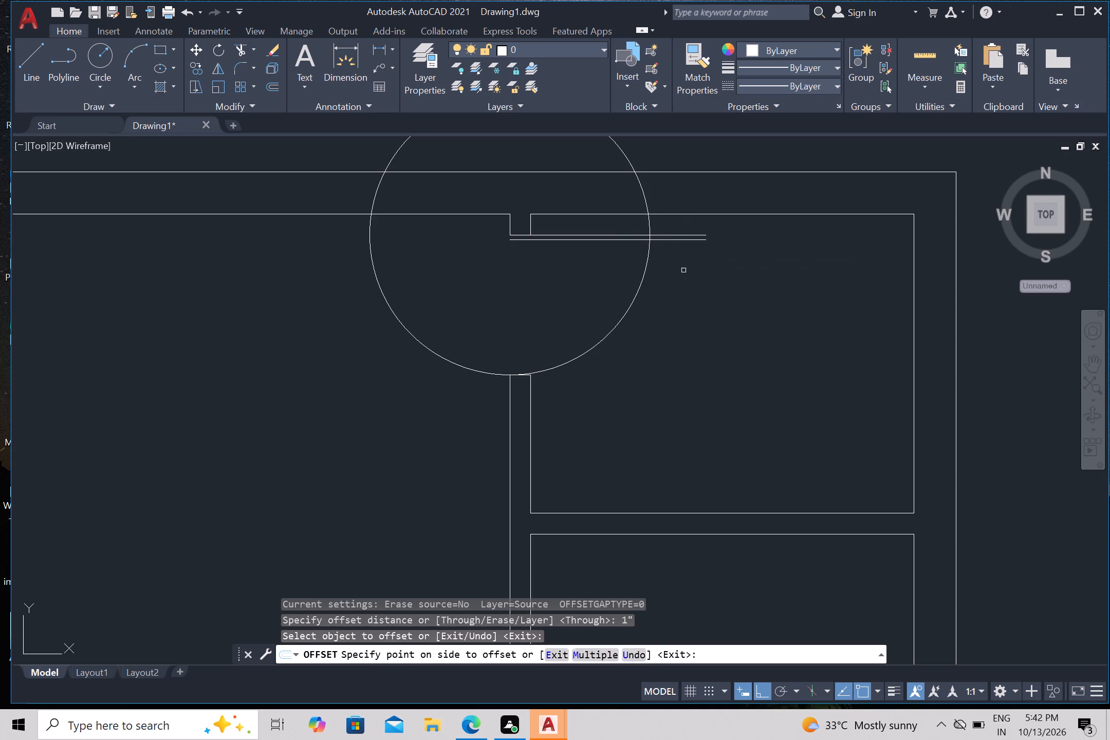
drag(683, 274, 683, 275)
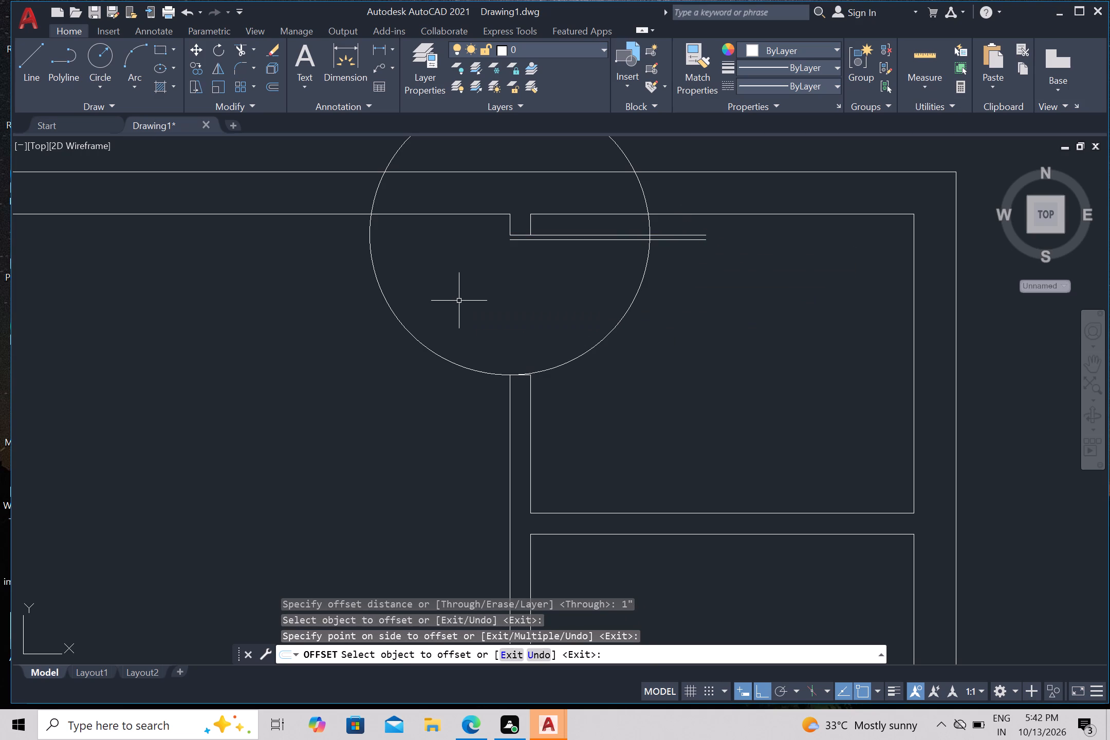
key(Escape)
Draw a vertical line across the top door opening from the stub's left corner down to the partition end's left corner.
key(l)
key(Return)
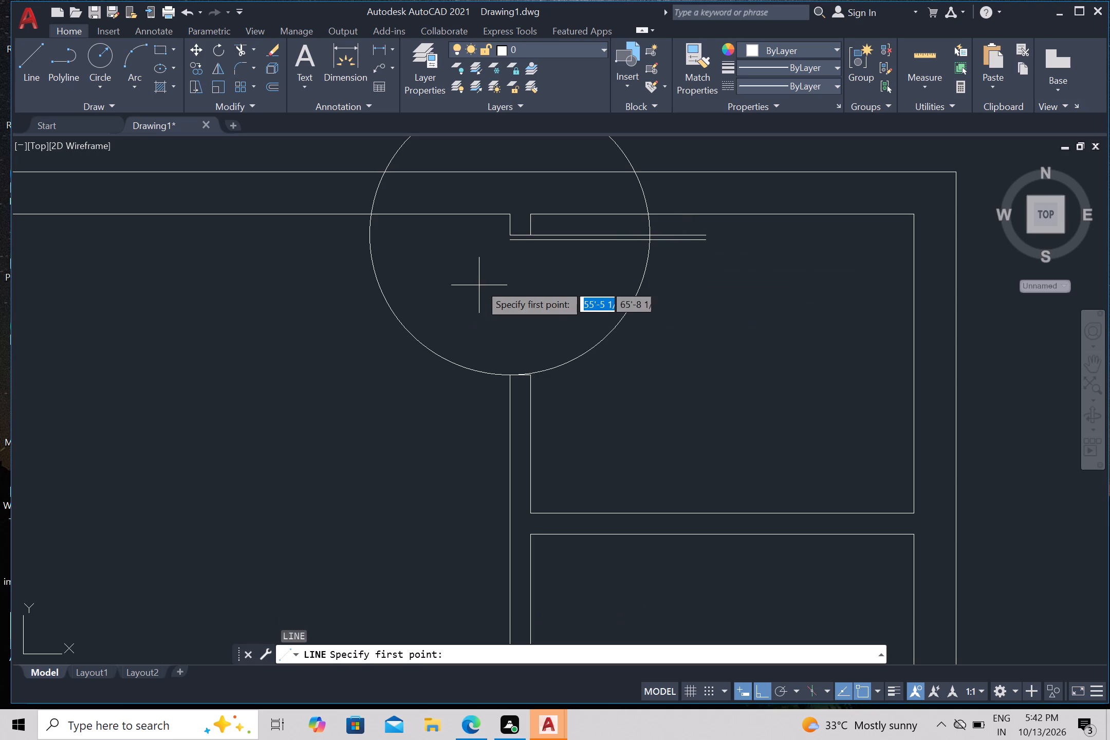
scroll(481, 281, up, 2)
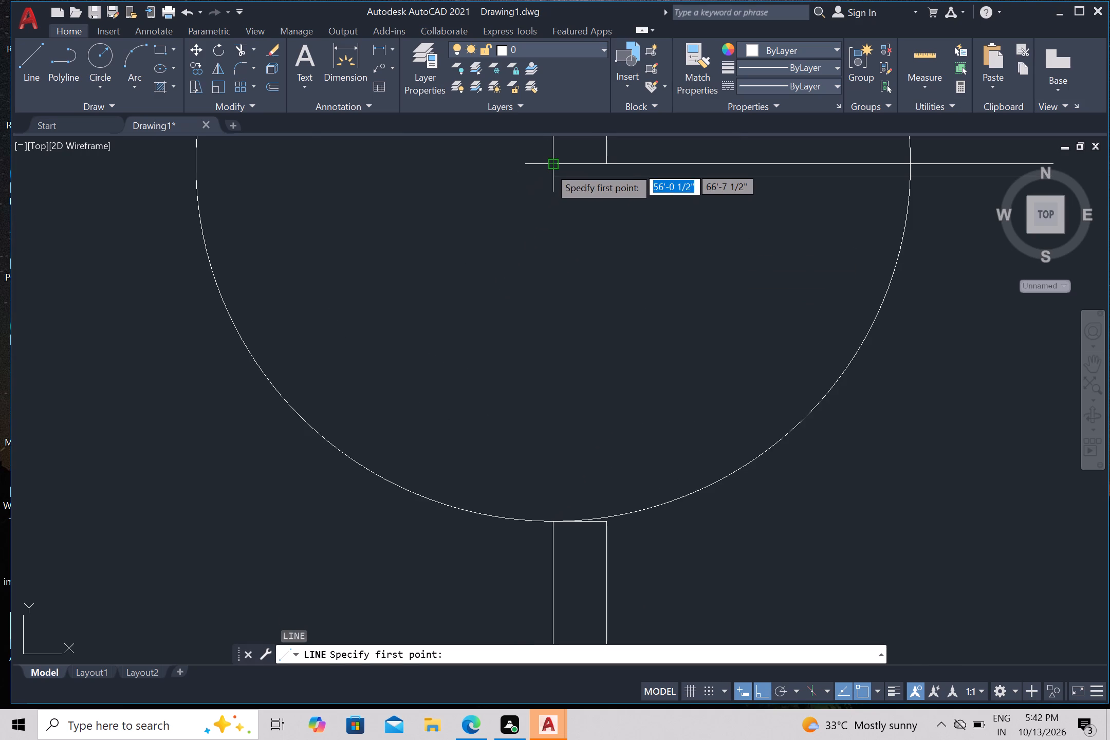
click(549, 167)
scroll(550, 304, down, 1)
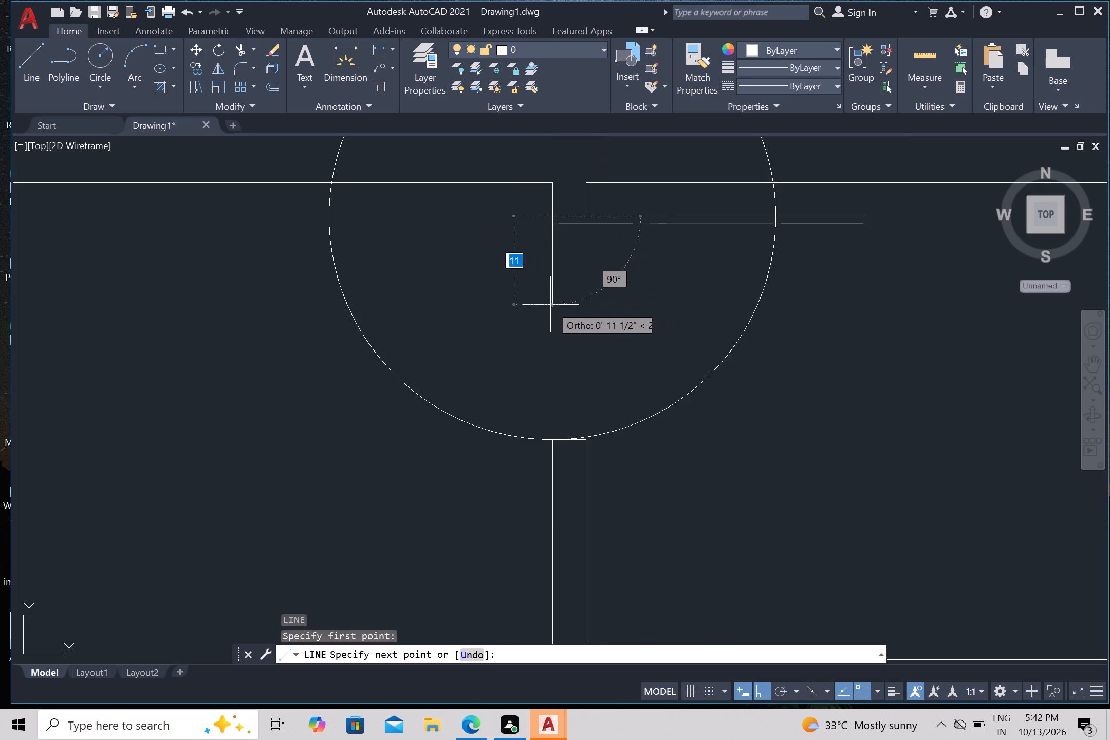
click(549, 438)
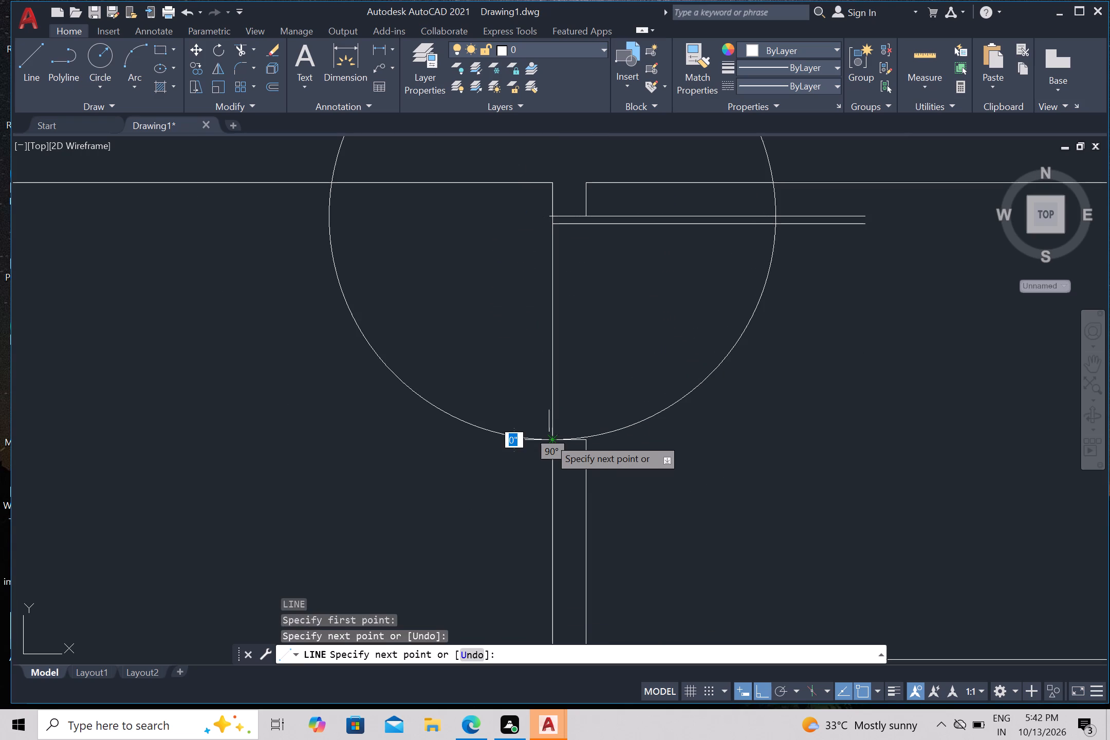
key(Escape)
Trim away the circle's left half and the part of it above the top outer wall line.
scroll(512, 396, down, 1)
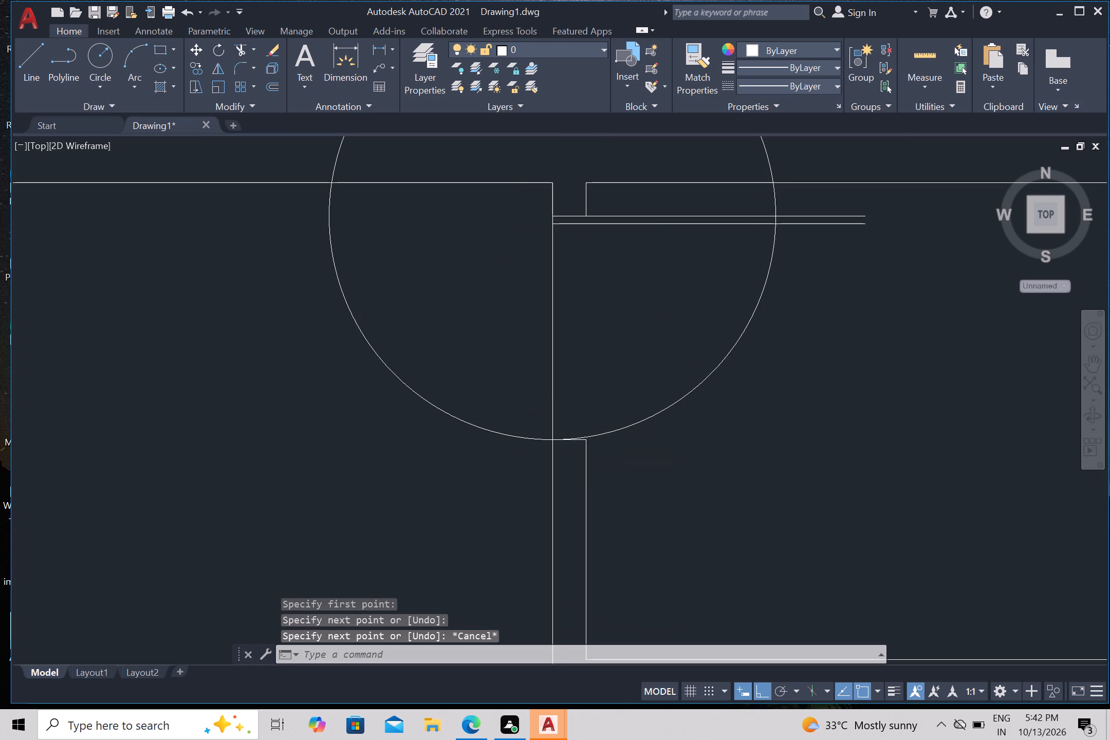
text(tr)
key(Return)
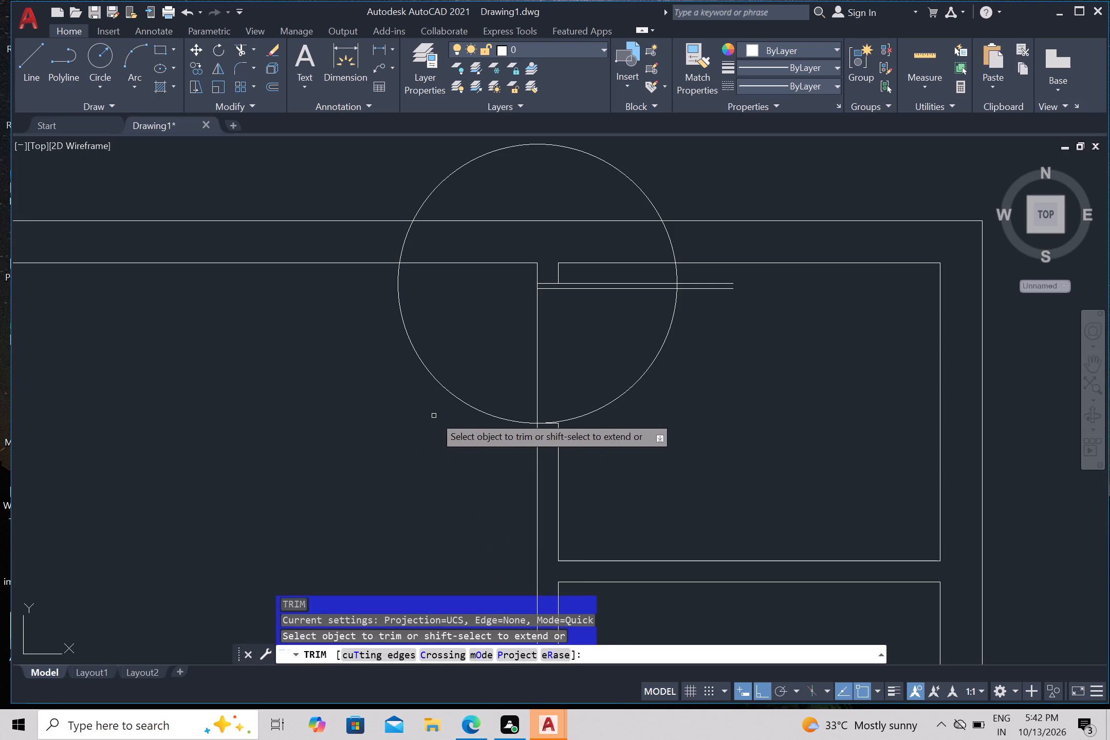
click(434, 416)
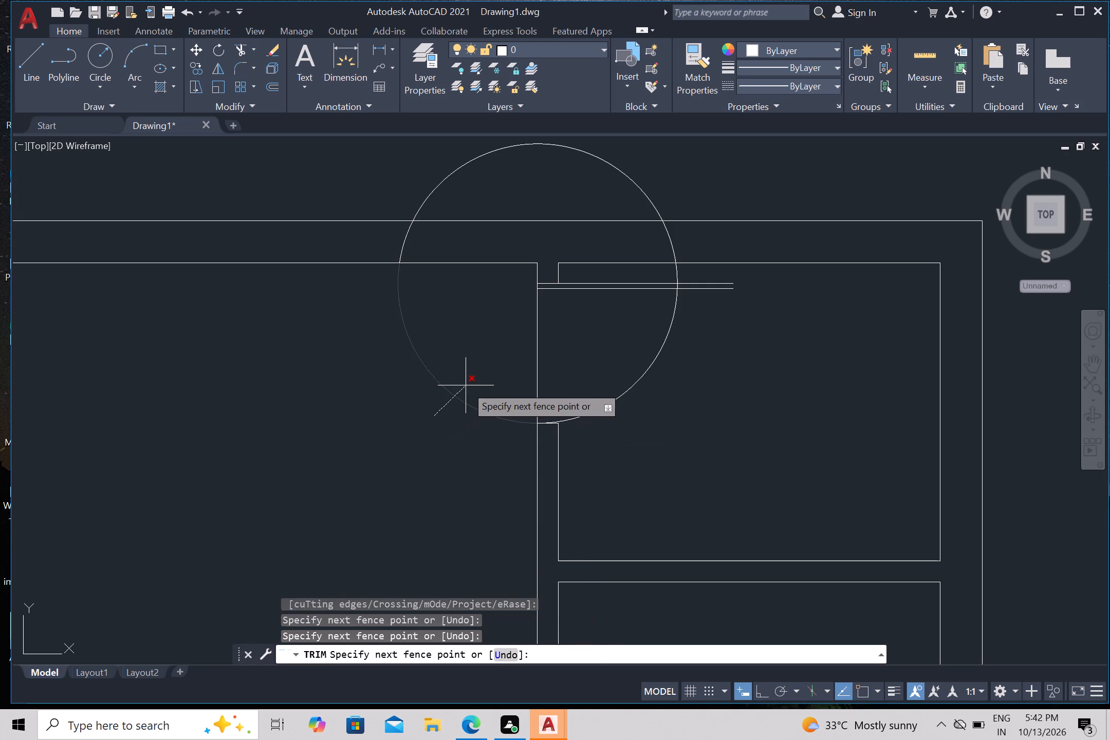
click(467, 384)
scroll(465, 387, down, 3)
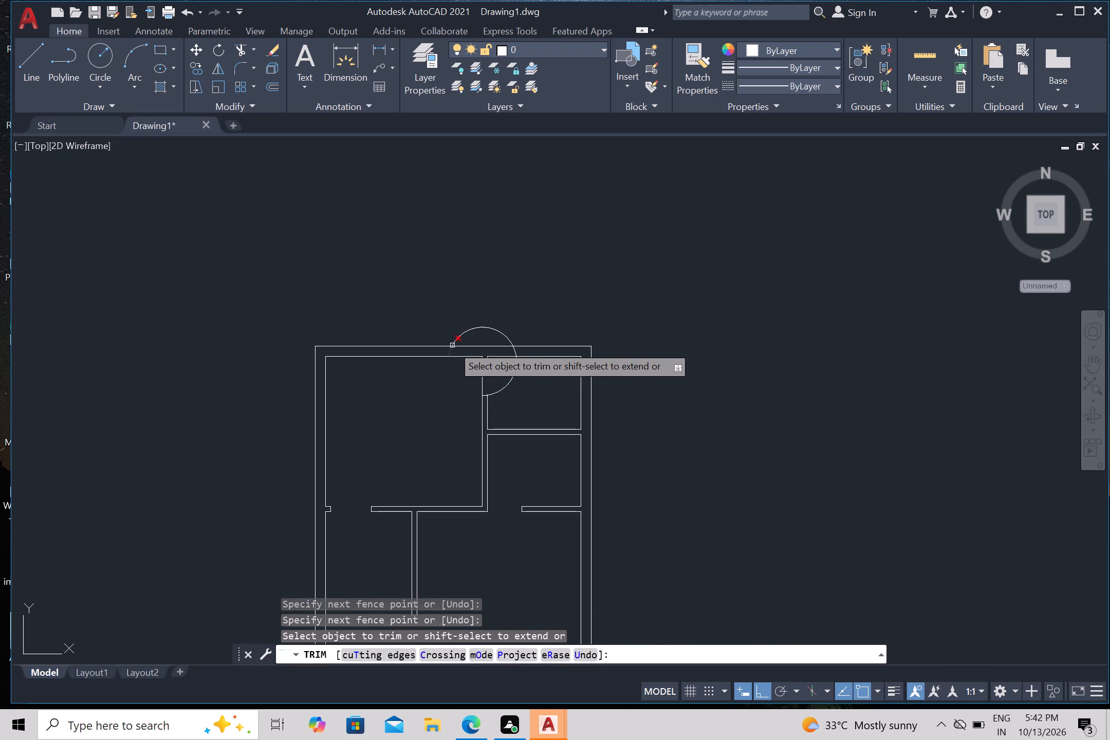
scroll(452, 344, up, 3)
click(437, 376)
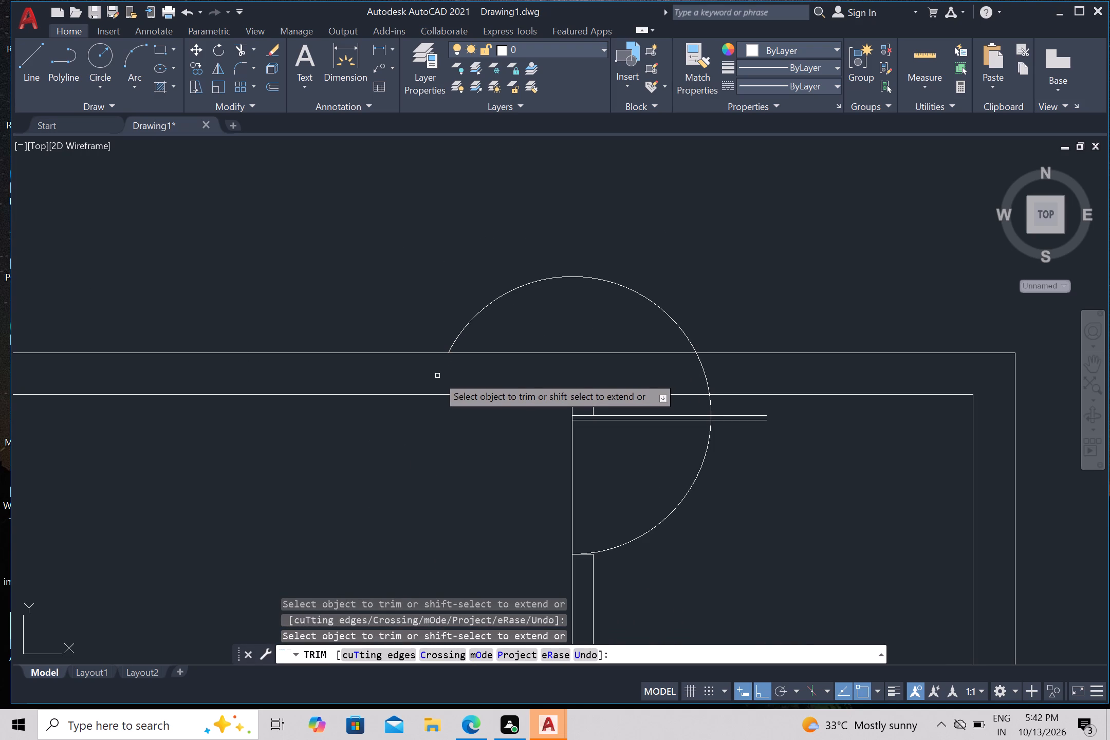
click(484, 295)
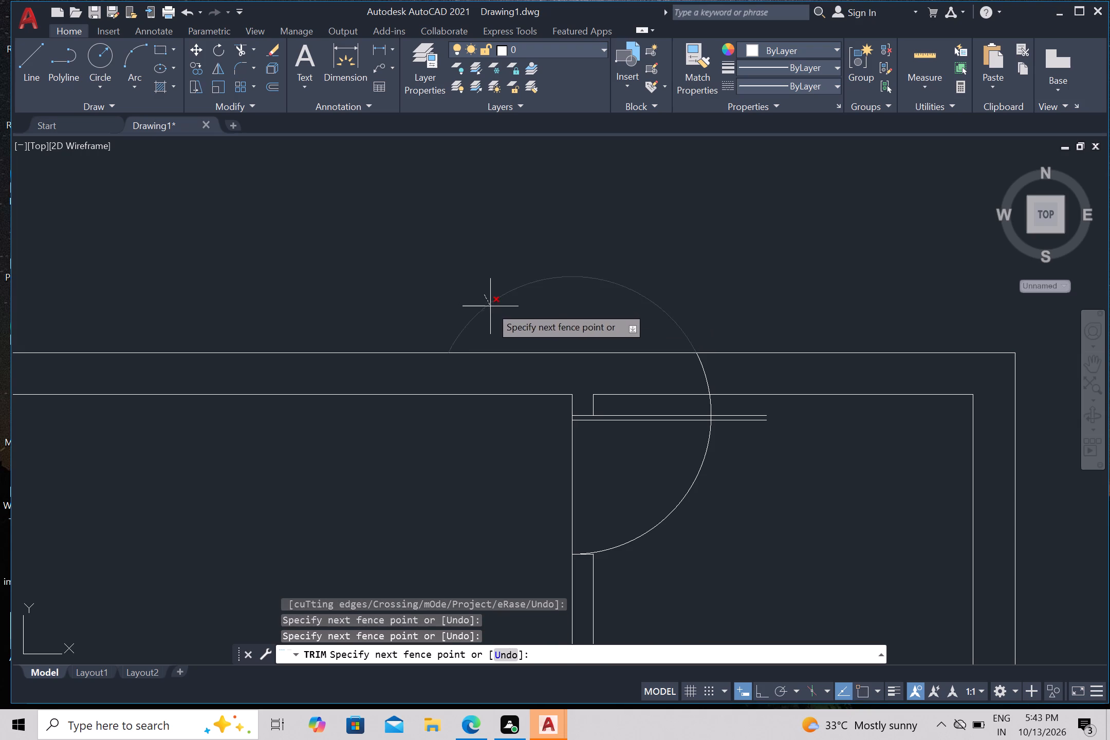
click(492, 308)
Trim the arc remnants above the door leaf and both leaf lines' ends beyond the arc, leaving a quarter-circle door swing.
click(705, 403)
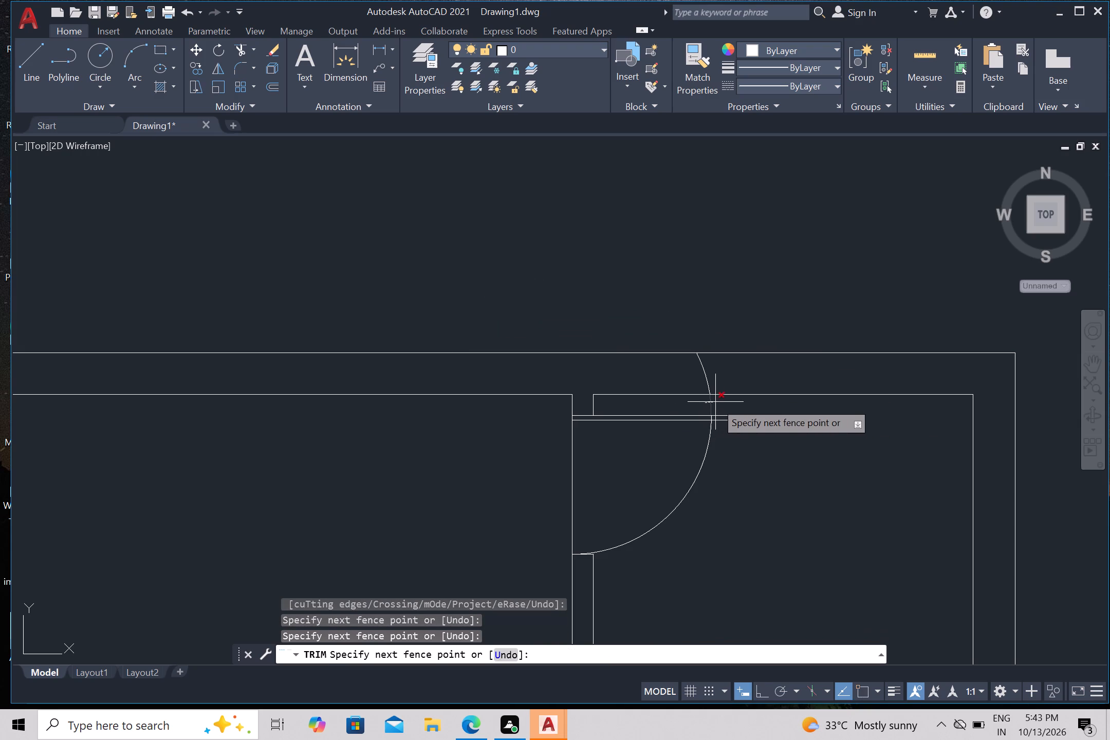
click(717, 402)
click(720, 404)
click(729, 433)
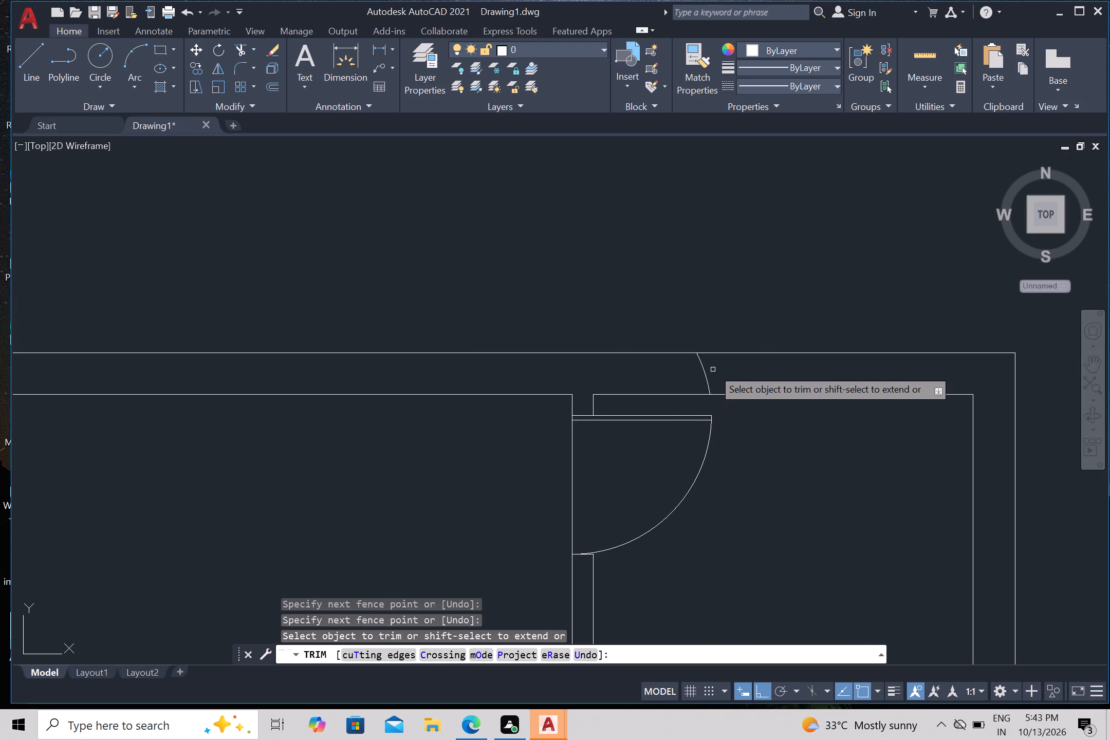
click(713, 364)
click(676, 371)
Draw a circle of about 2'-6" radius centred on the outer corner where the upper vertical partition meets the horizontal partition, spanning the opening.
scroll(684, 362, down, 3)
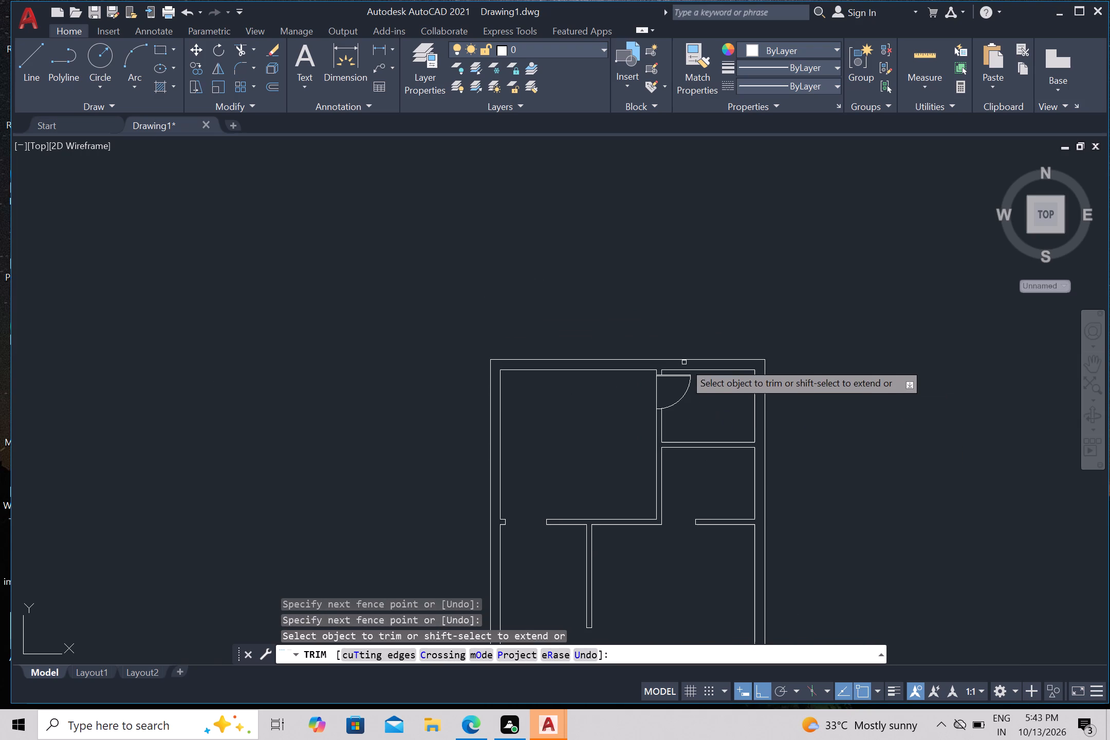
middle_drag(661, 554, 658, 518)
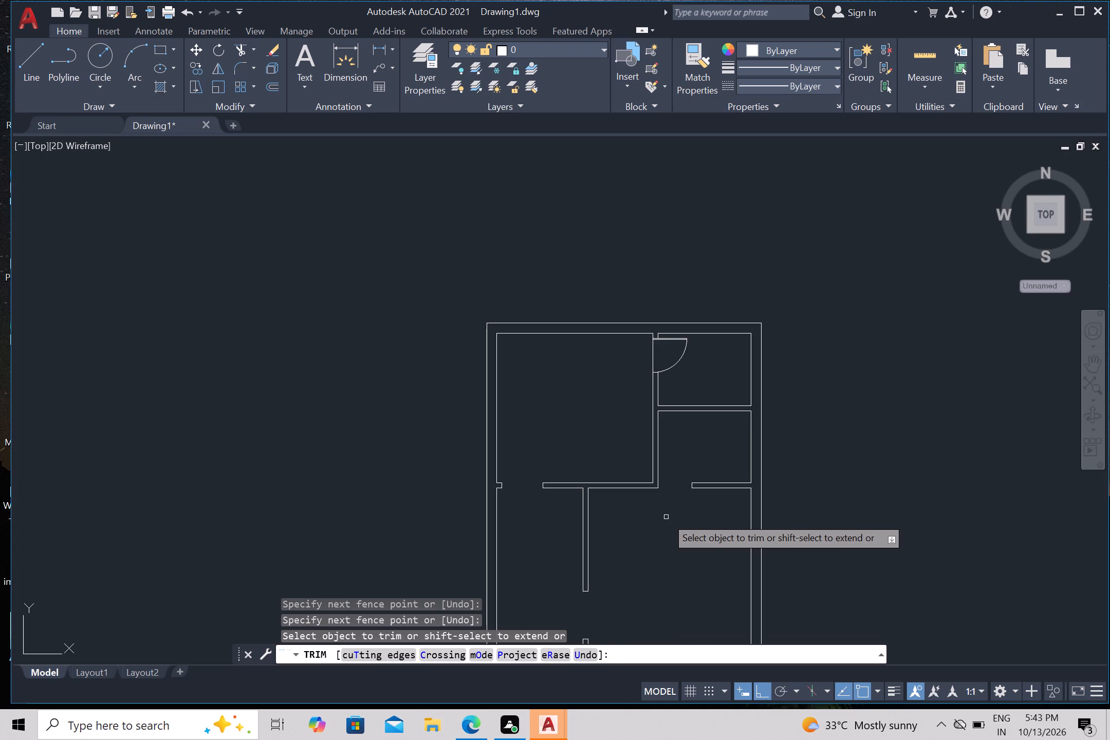
middle_drag(662, 527, 673, 459)
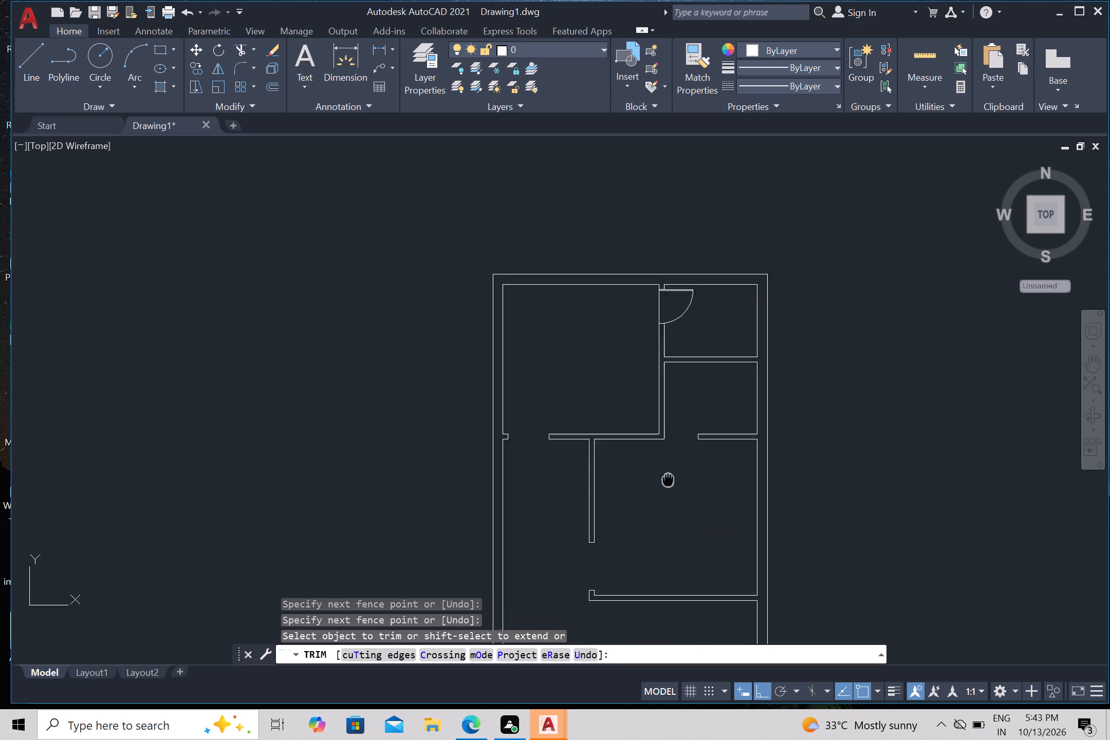
middle_drag(673, 459, 714, 353)
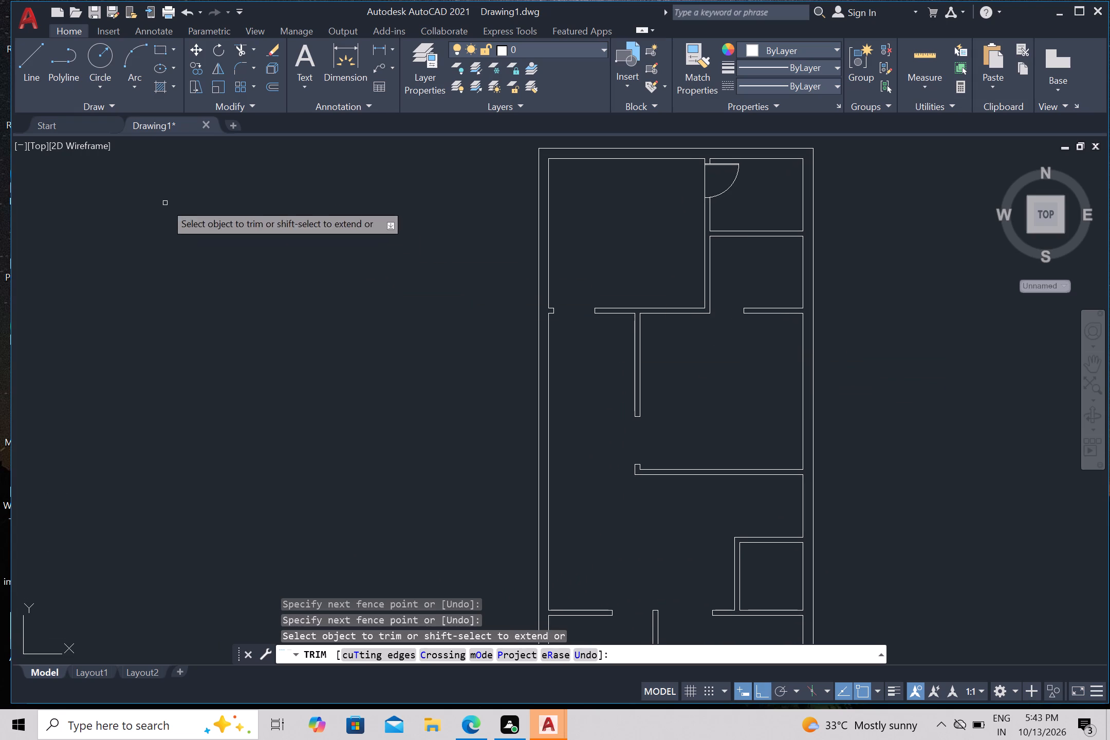
click(101, 46)
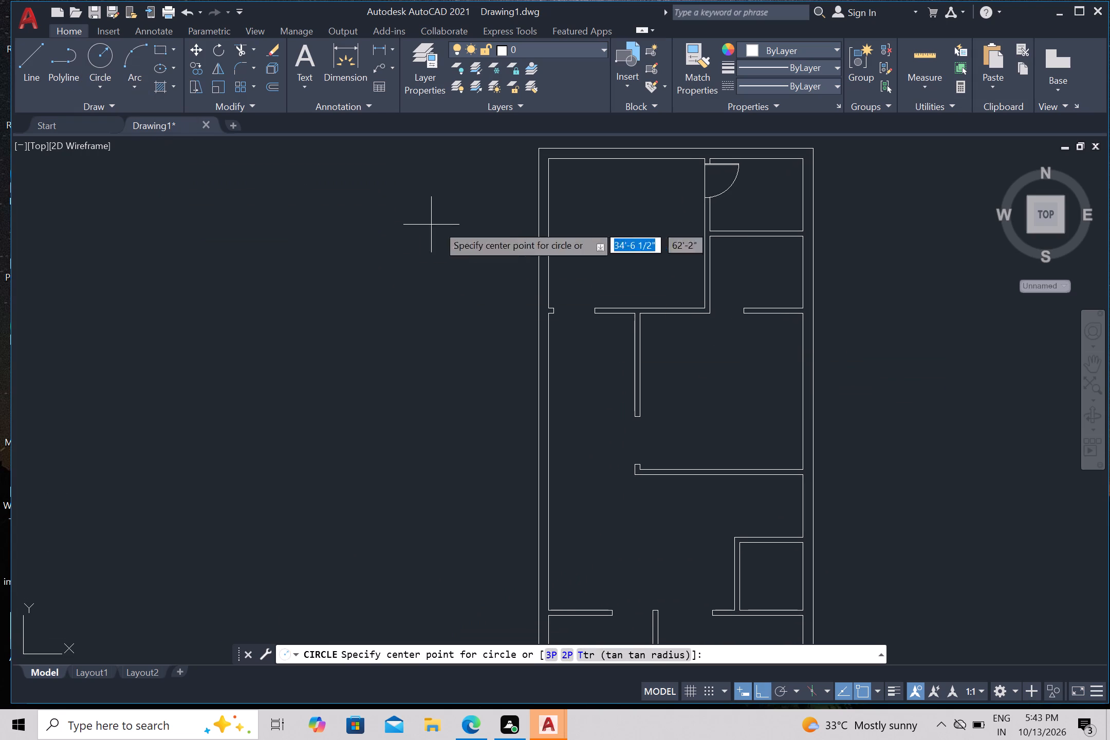
click(714, 313)
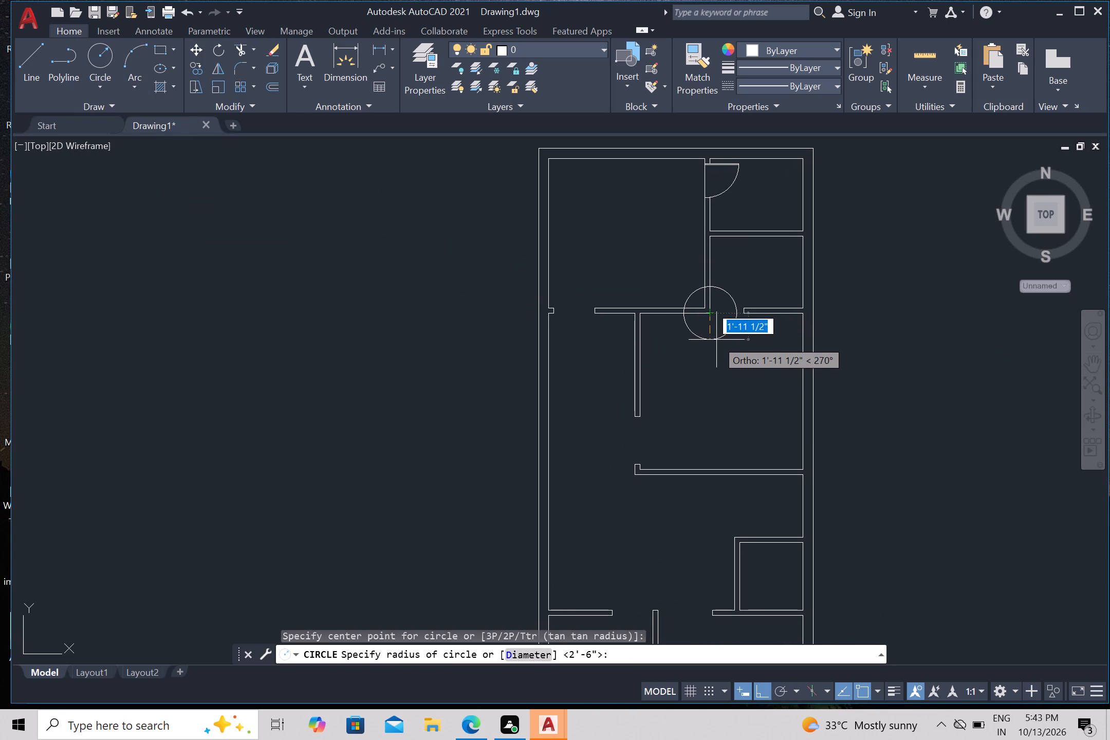
scroll(716, 340, up, 2)
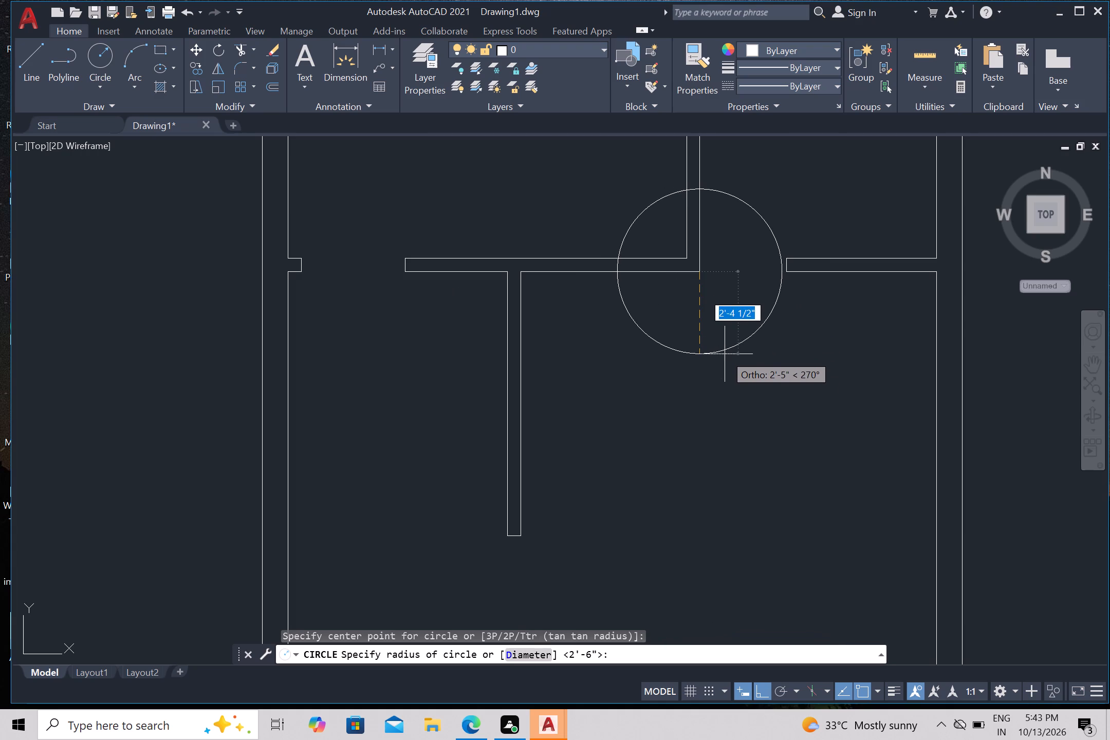
click(727, 359)
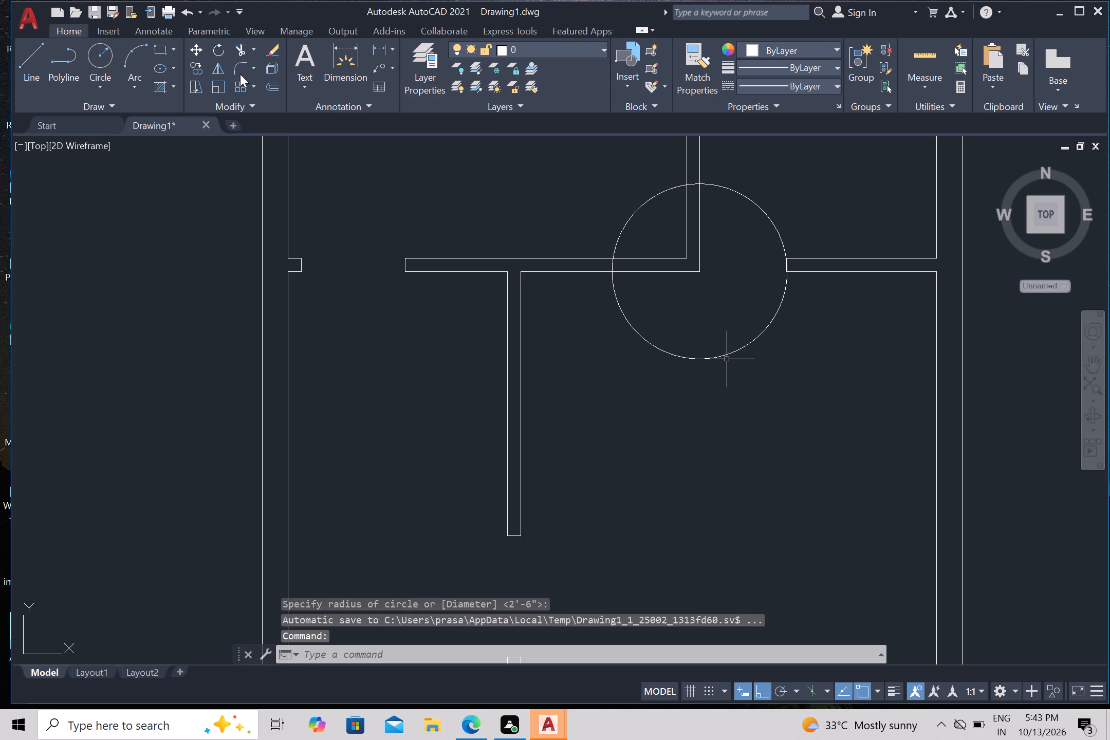
Draw a horizontal line about 2'-6" long from the circle's centre across the opening to the lower corner of the right partition end.
click(25, 76)
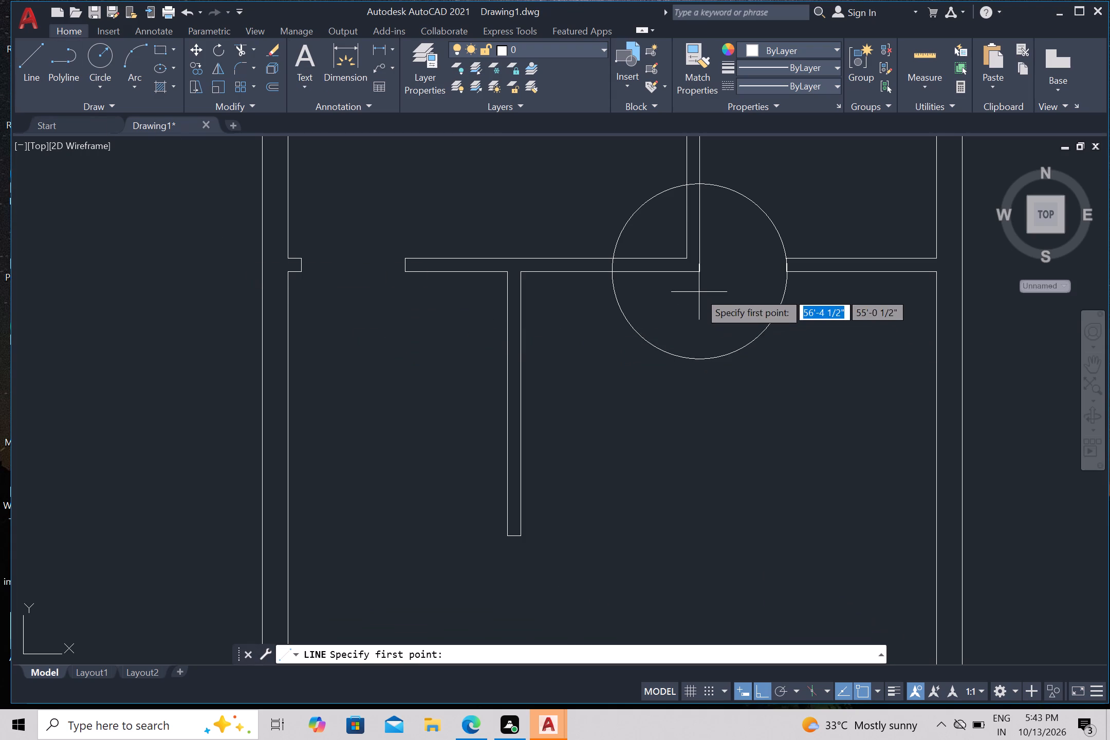
click(698, 273)
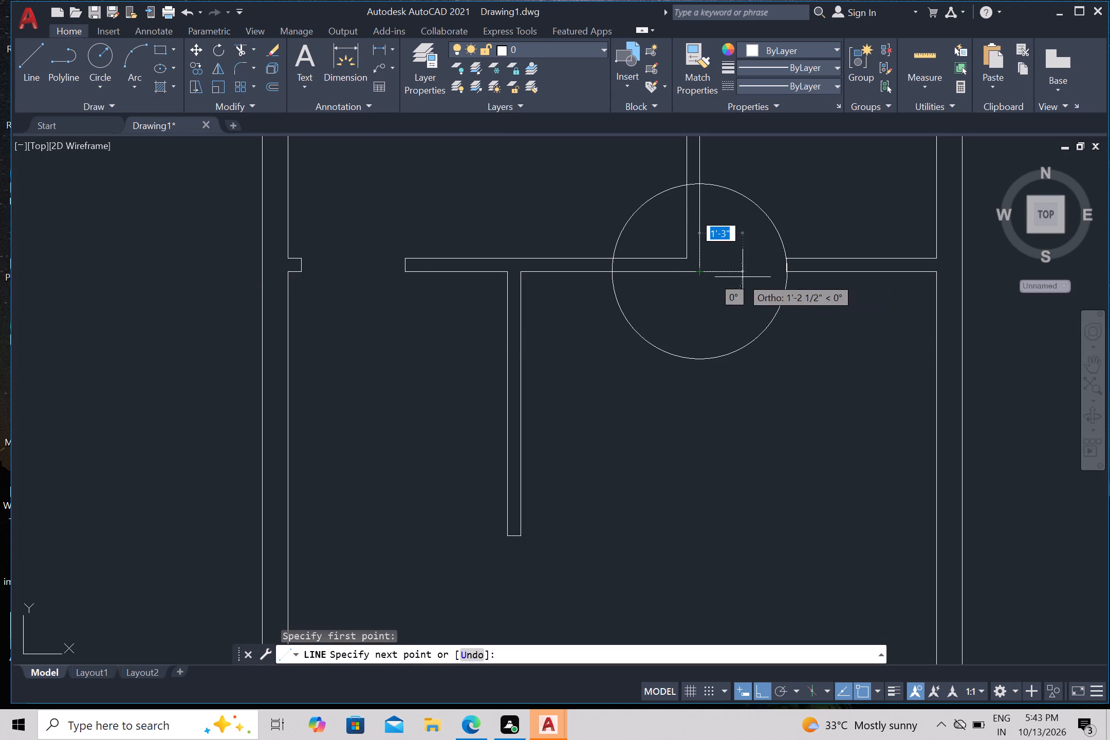
scroll(782, 275, up, 3)
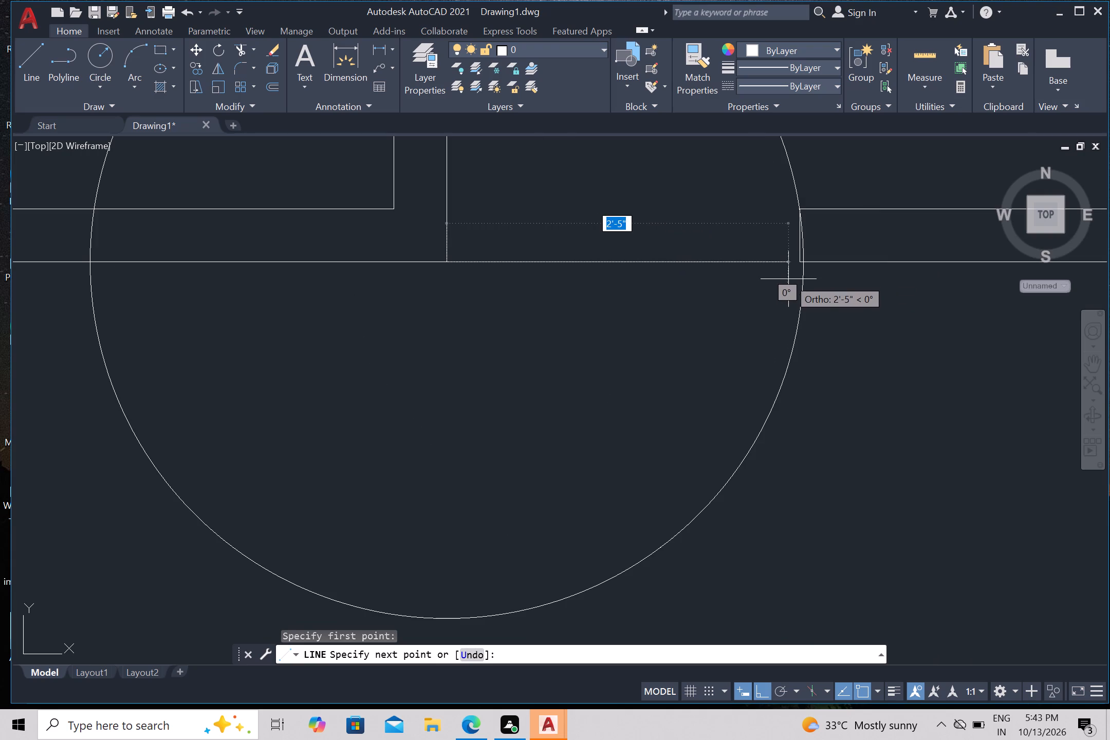
scroll(798, 261, up, 3)
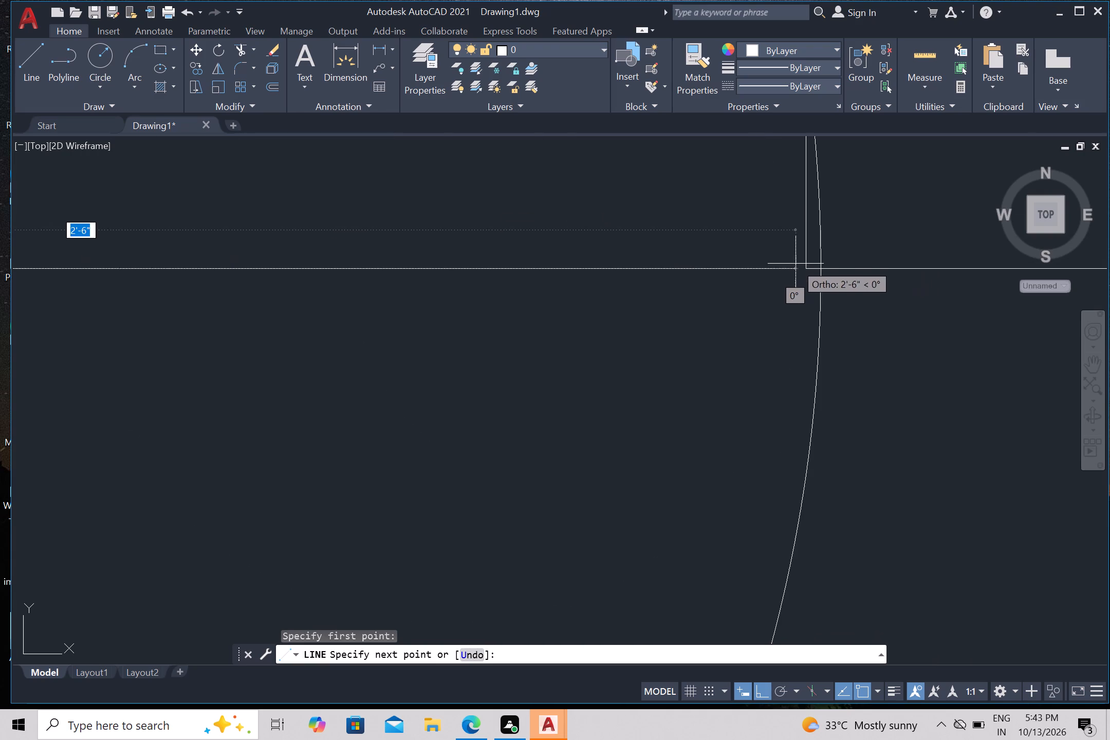
click(802, 267)
key(Escape)
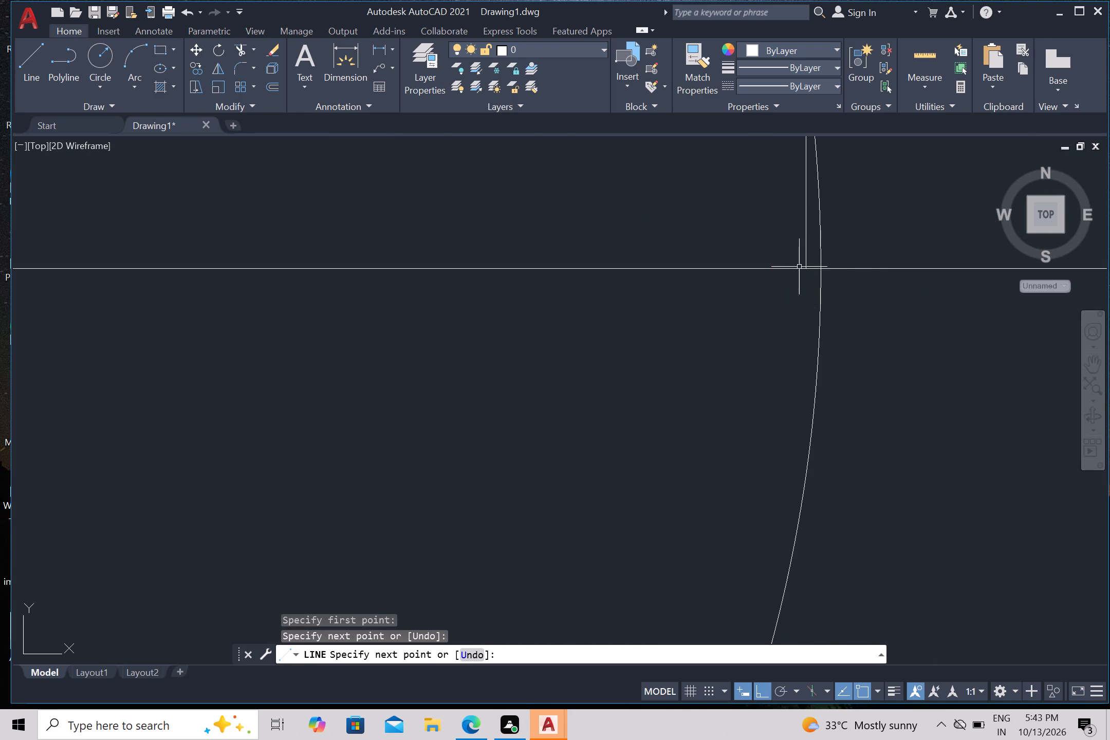
Trim the circle's lower half and upper-left quarter, including the piece inside the vertical partition, leaving the upper-right quarter arc.
scroll(797, 271, down, 4)
scroll(719, 338, down, 1)
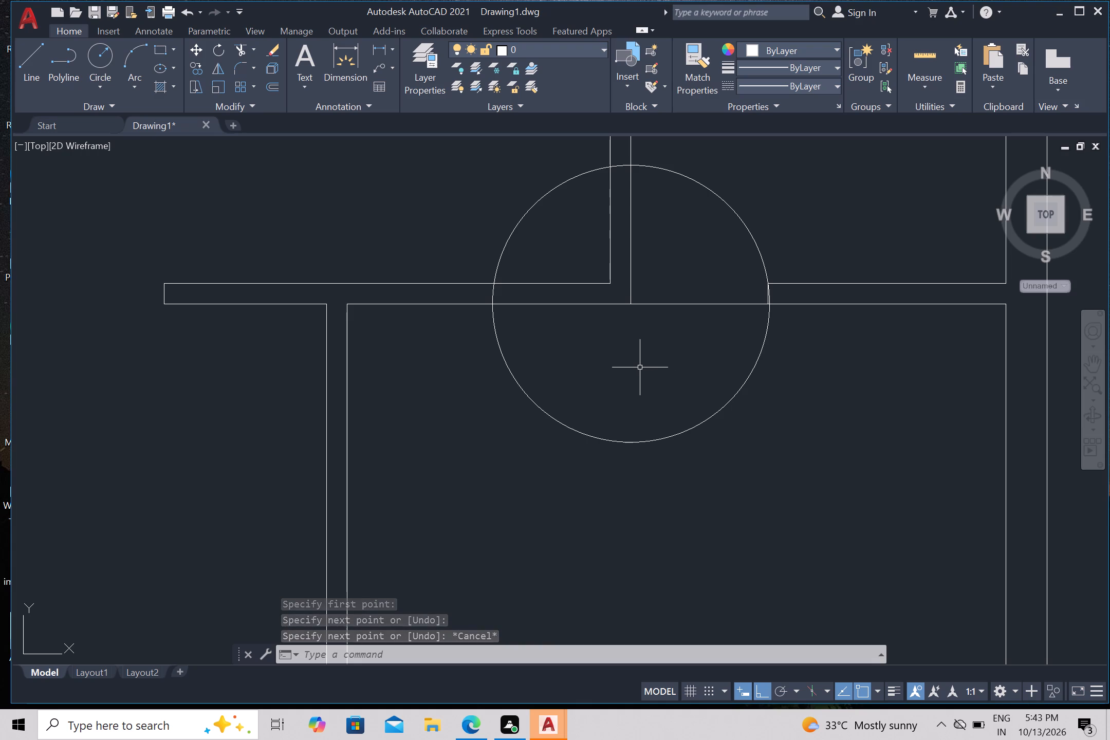
text(tr)
key(Return)
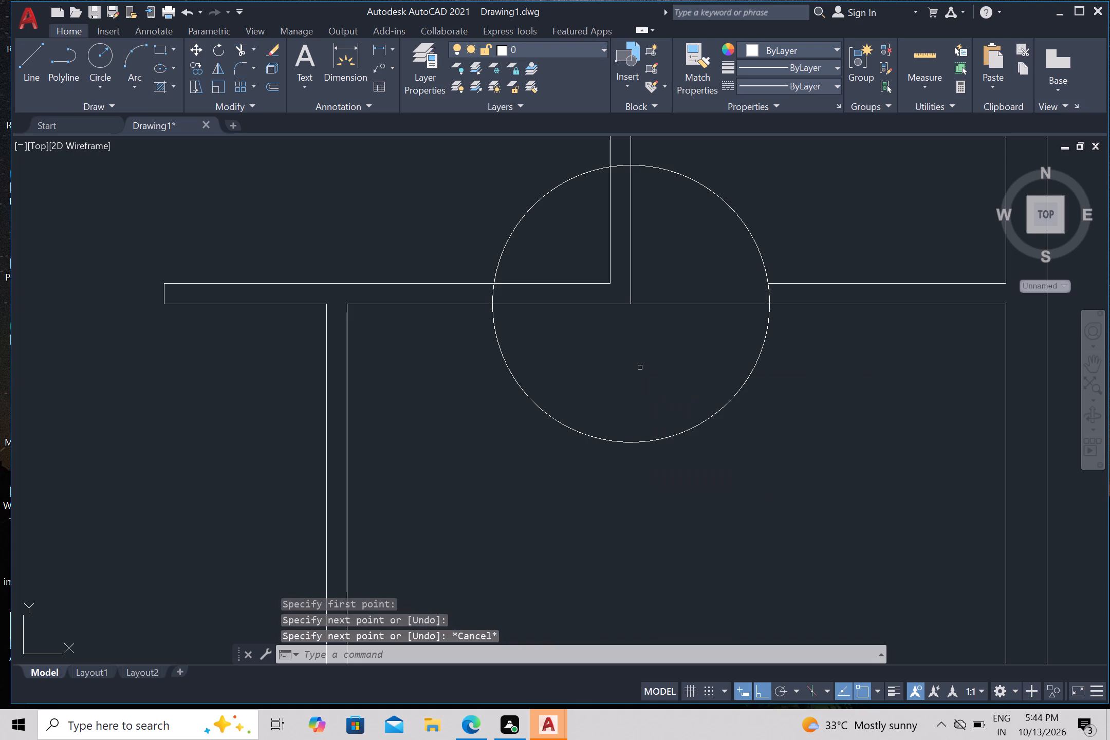
click(649, 442)
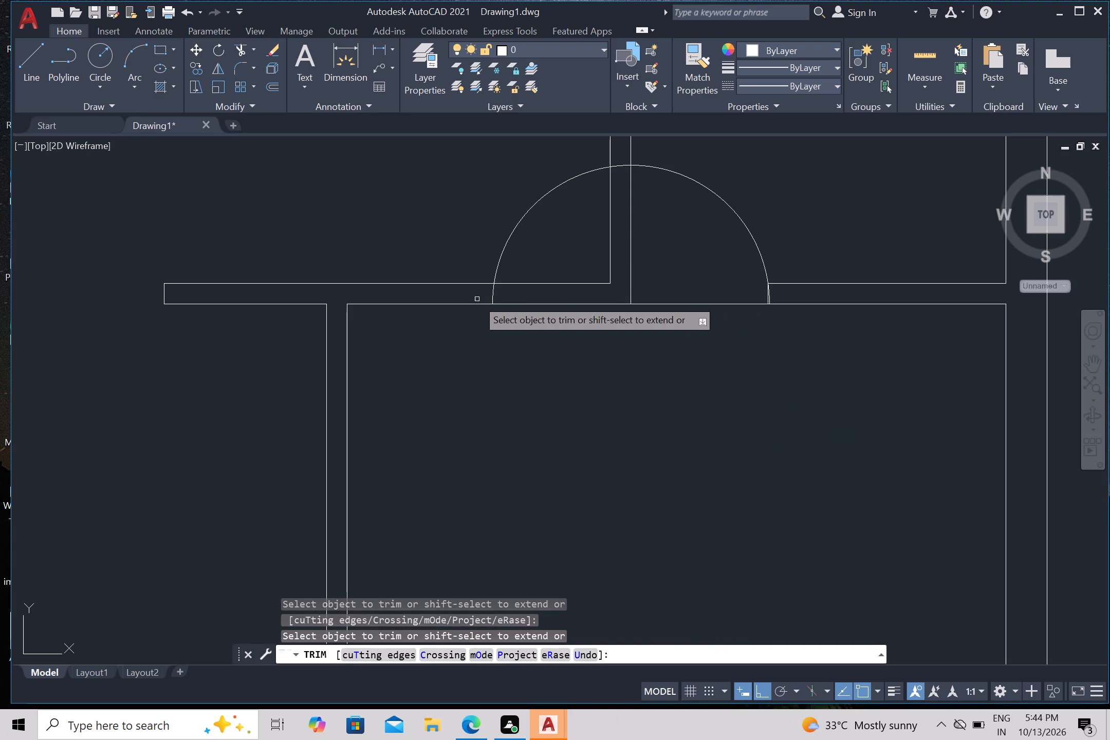
drag(484, 291, 488, 291)
click(495, 295)
click(504, 246)
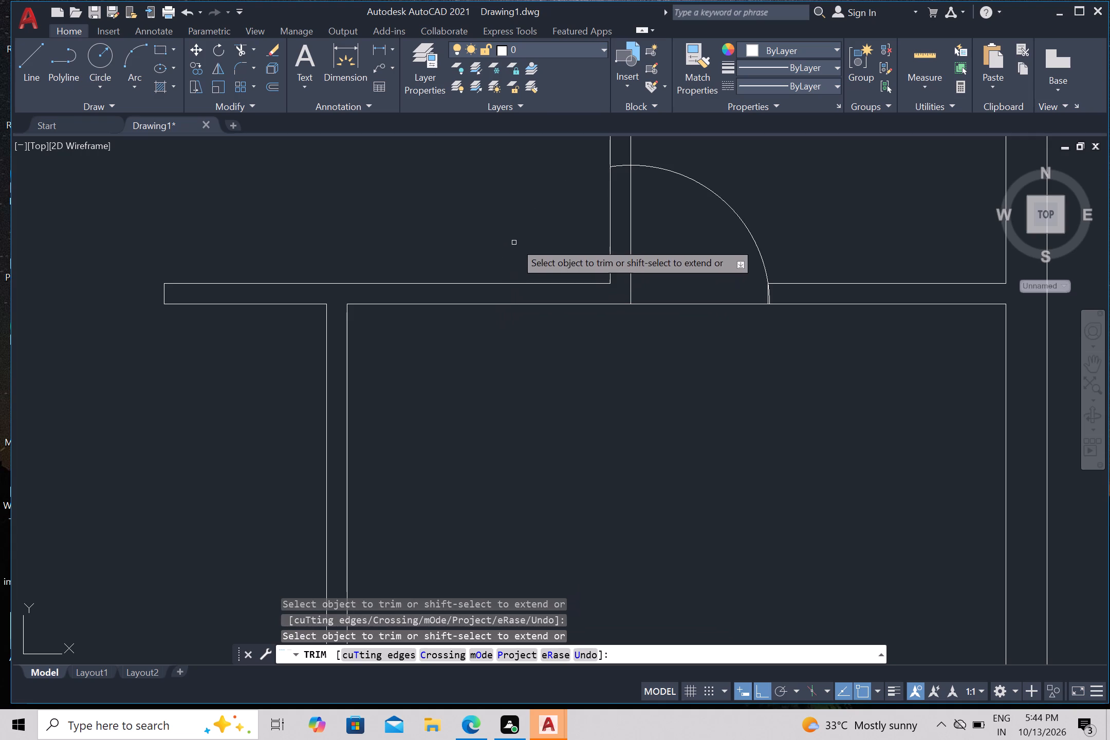
click(622, 163)
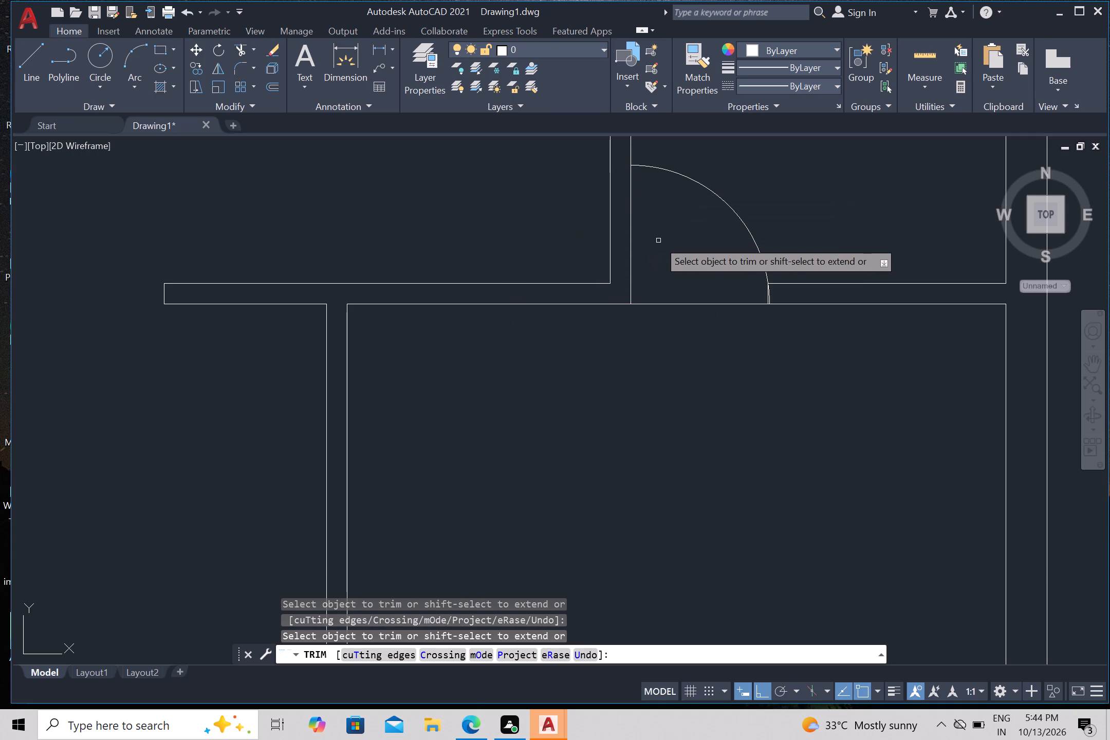
Offset the upper vertical partition's right face and its short extension across the junction 1" to the right for the door leaf.
key(Escape)
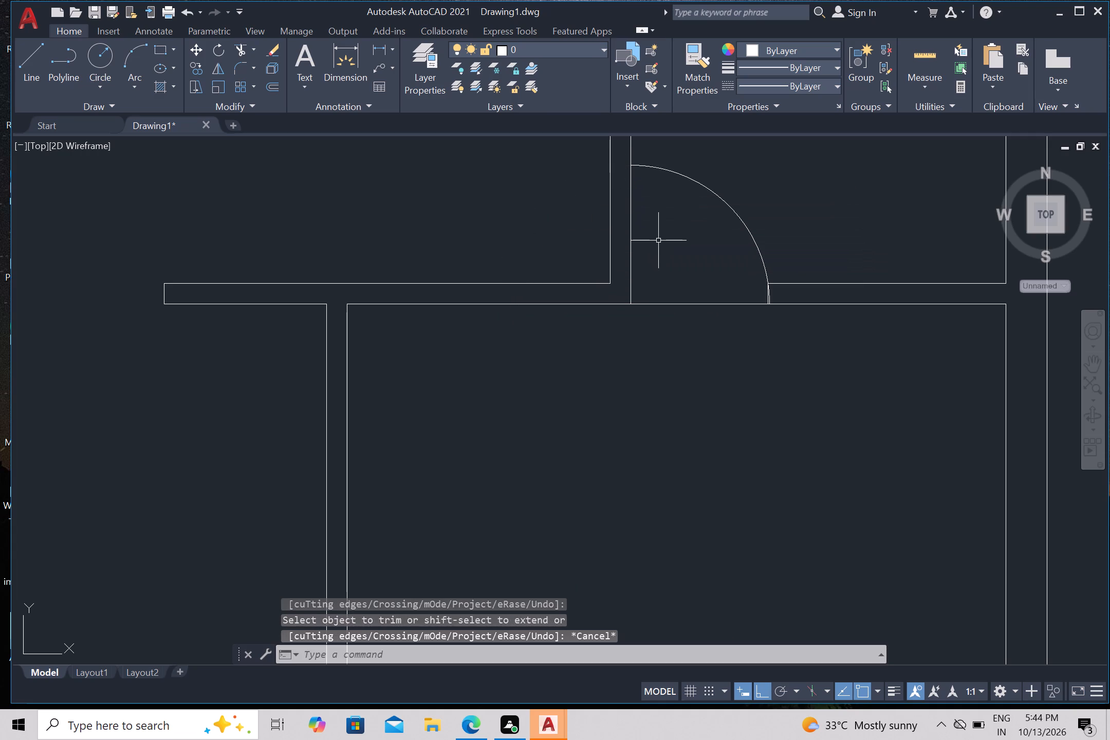
key(o)
key(Return)
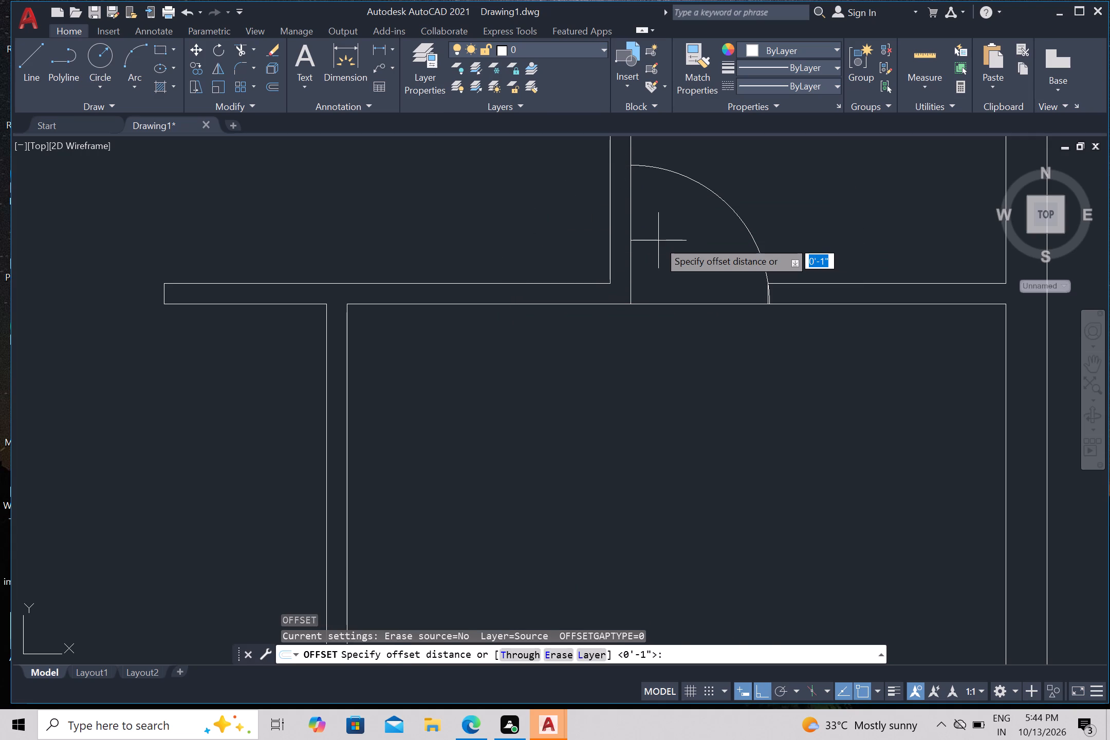
key(Return)
click(630, 255)
click(662, 255)
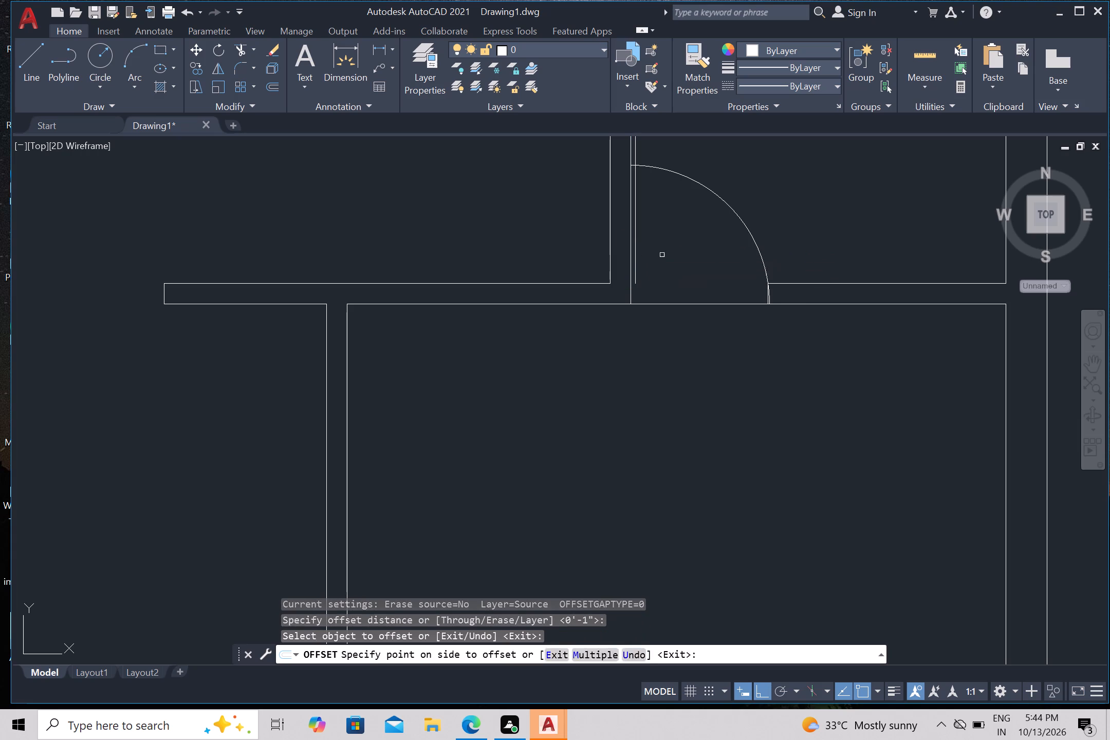
drag(631, 292, 636, 291)
click(653, 291)
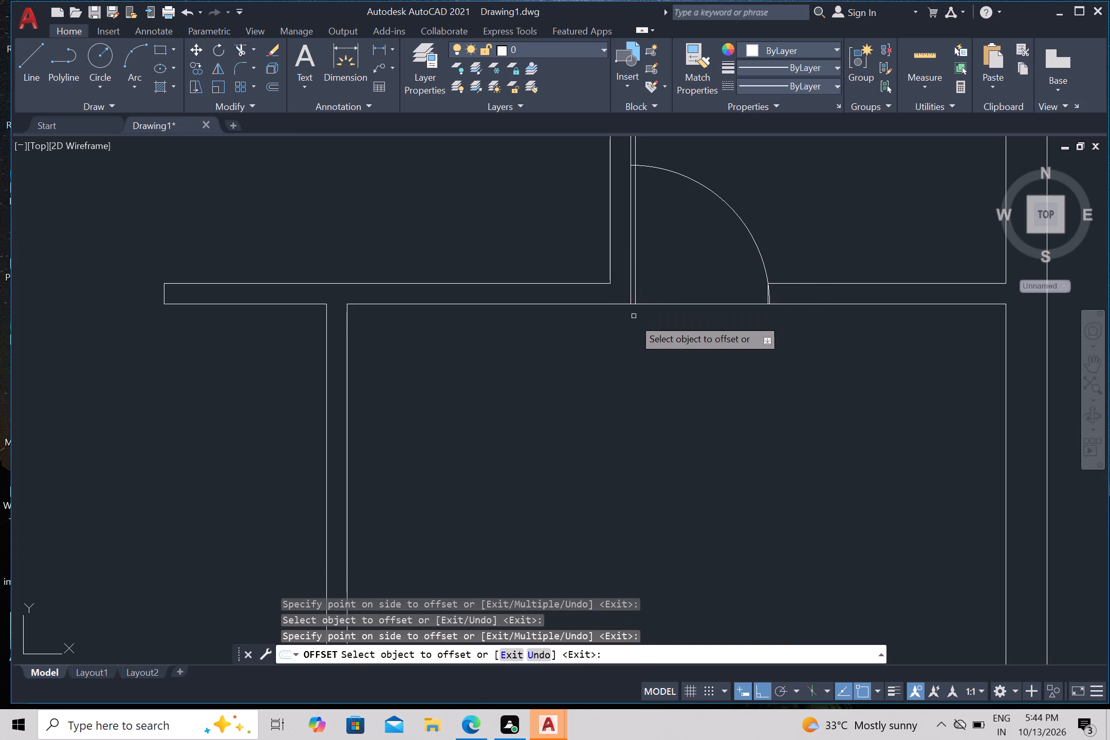
key(Escape)
Trim the offset leaf line where it runs above the door's quarter-circle arc.
text(tr)
key(Return)
middle_drag(660, 233, 660, 240)
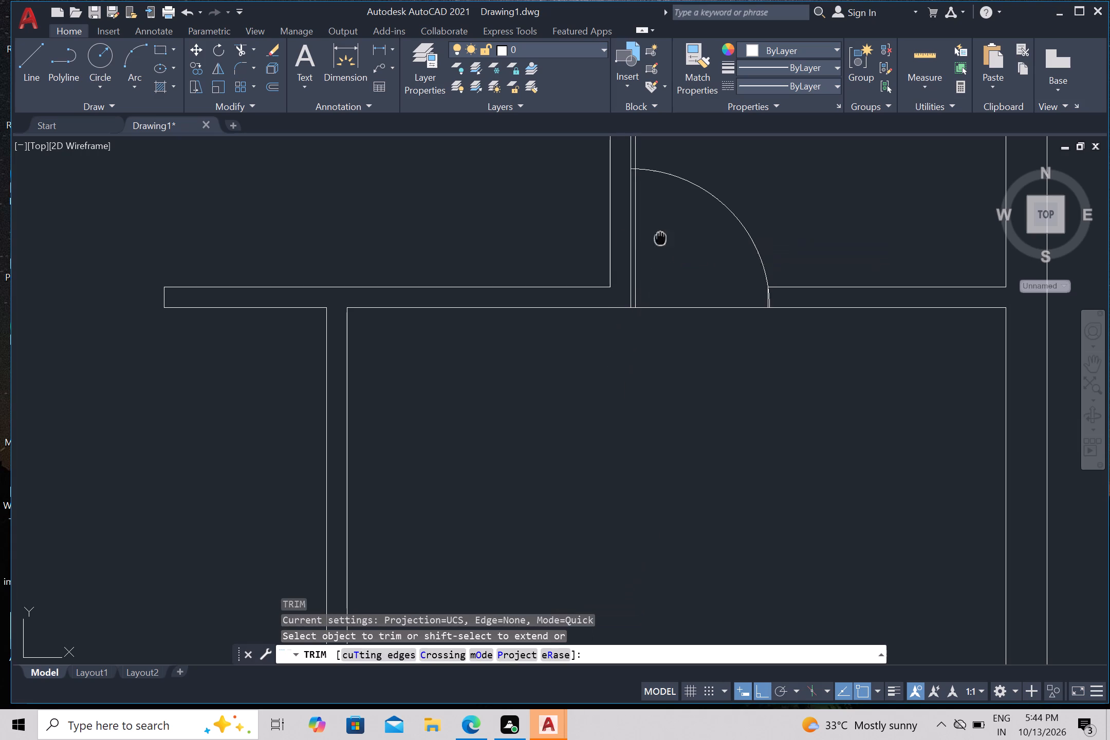
middle_drag(660, 240, 665, 431)
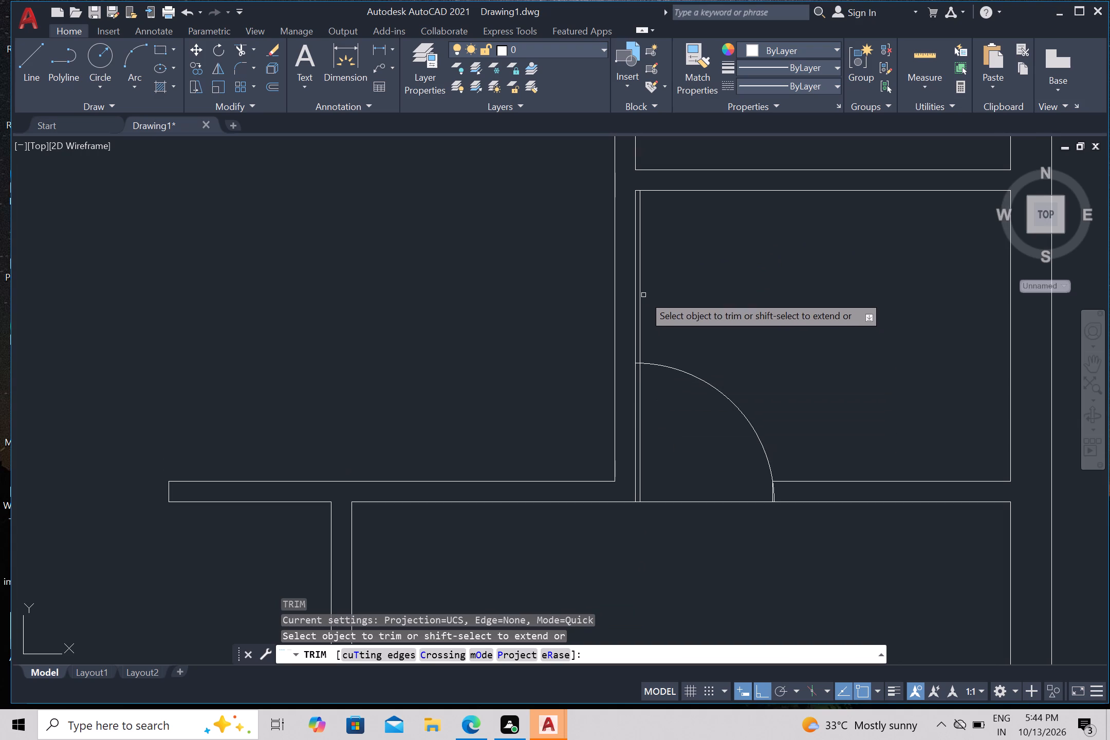
click(640, 269)
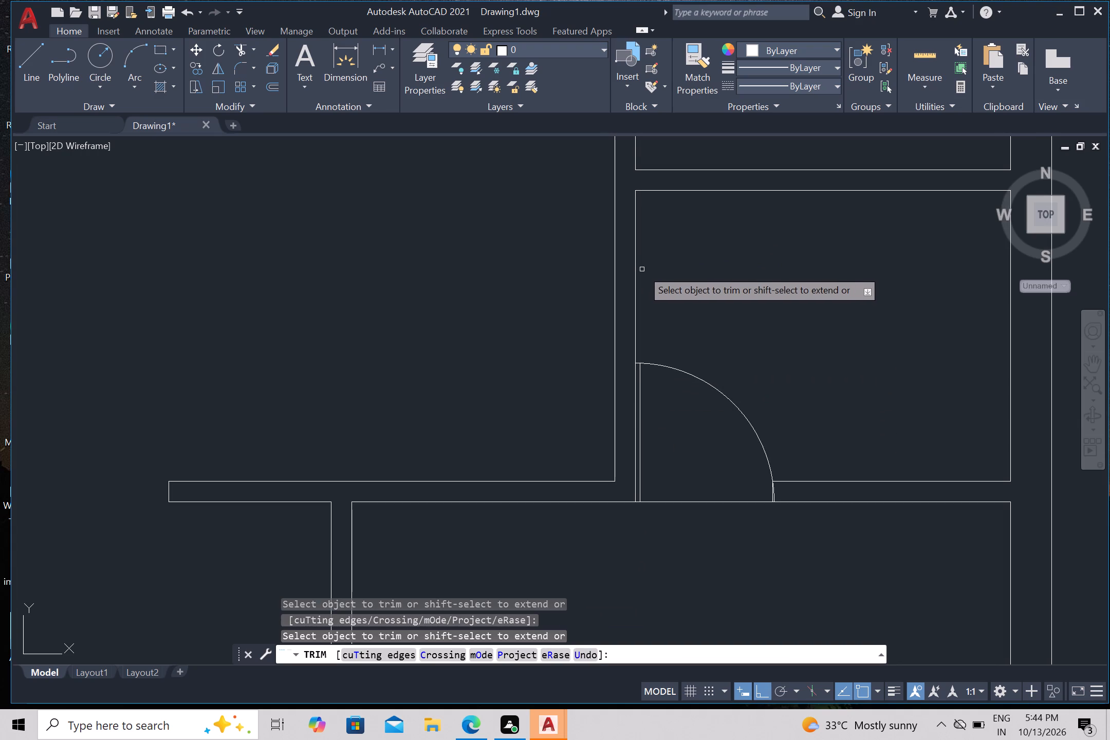
Draw a circle of about 3'-0 1/2" radius centred on the lower corner of the short wall stub at the left opening.
scroll(667, 270, down, 1)
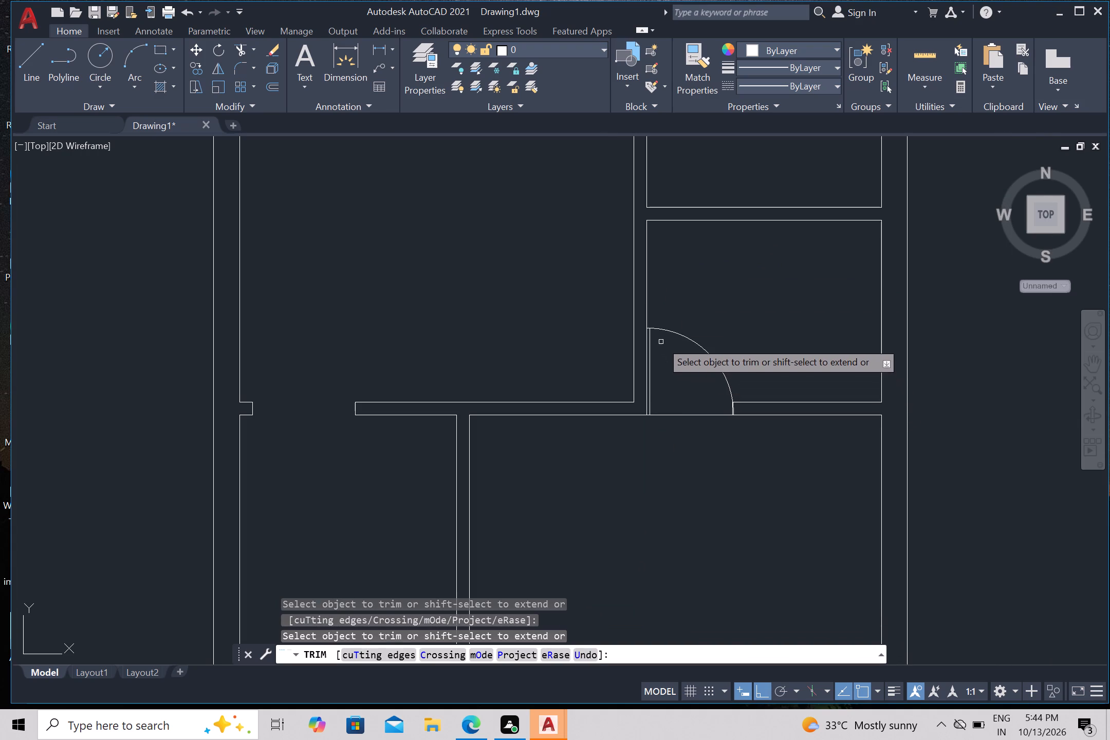
scroll(672, 349, down, 2)
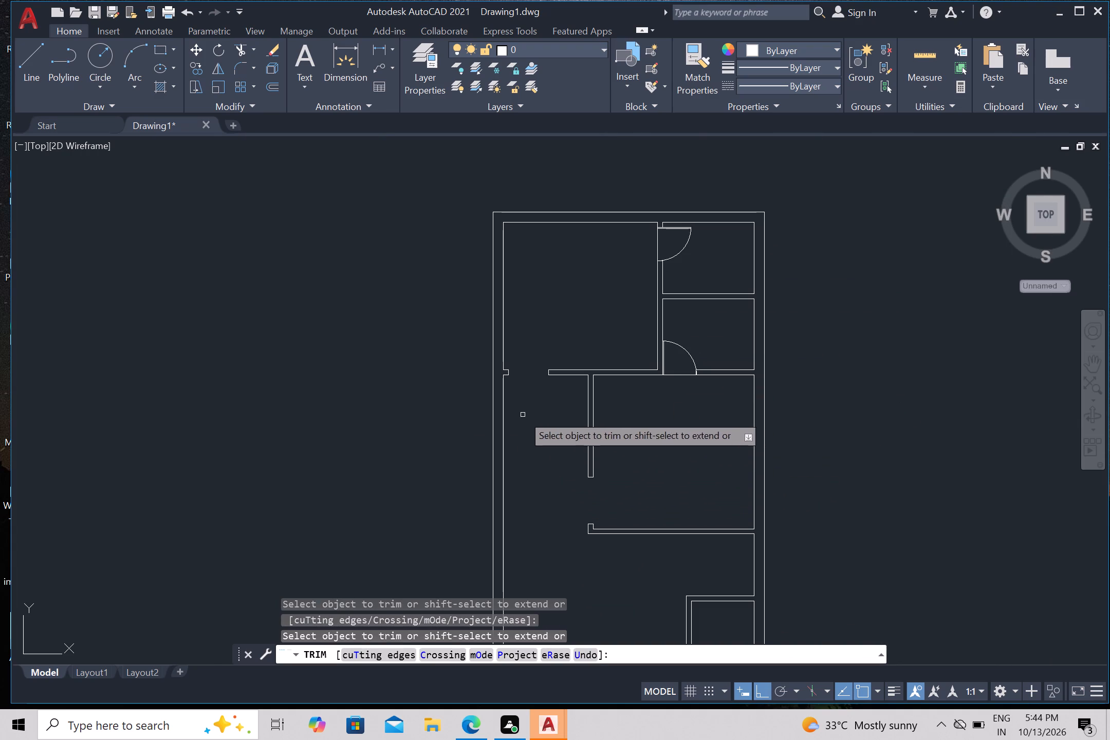
click(108, 59)
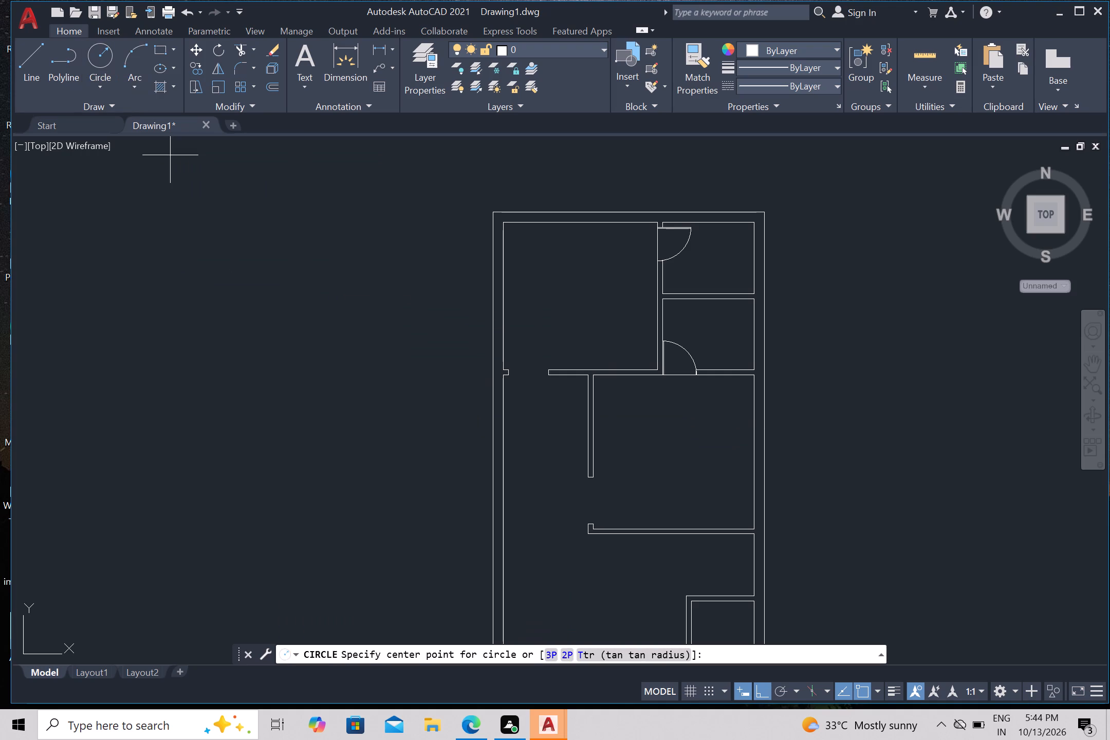
scroll(514, 399, up, 2)
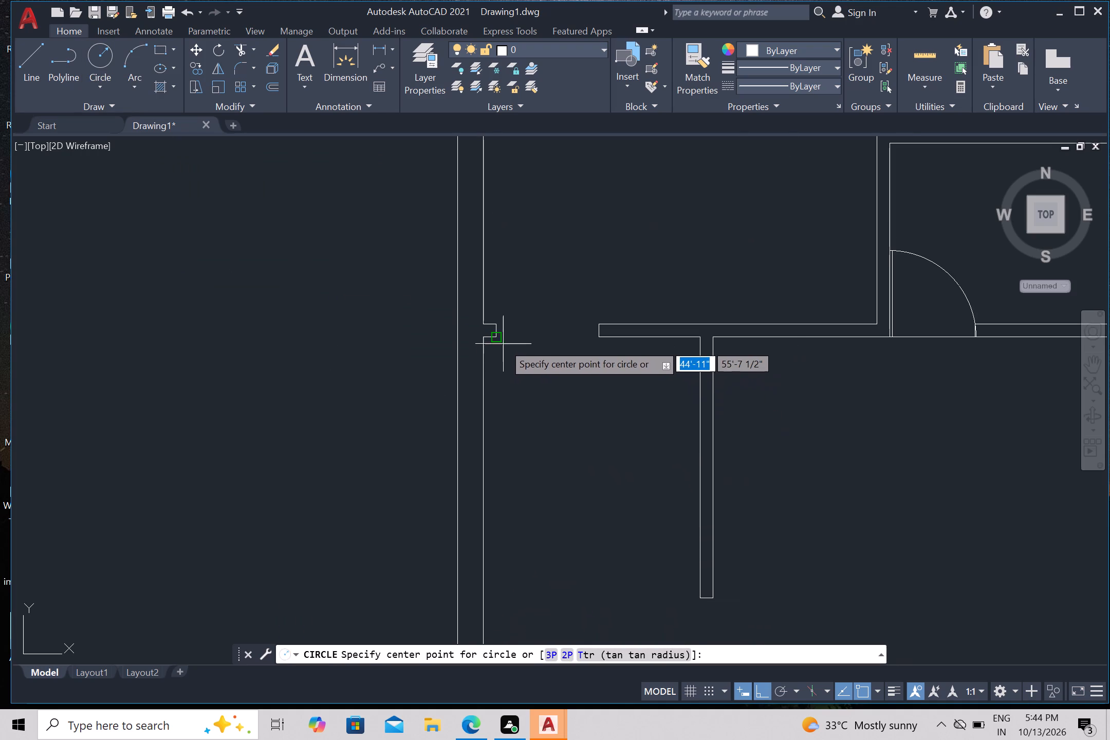
click(498, 338)
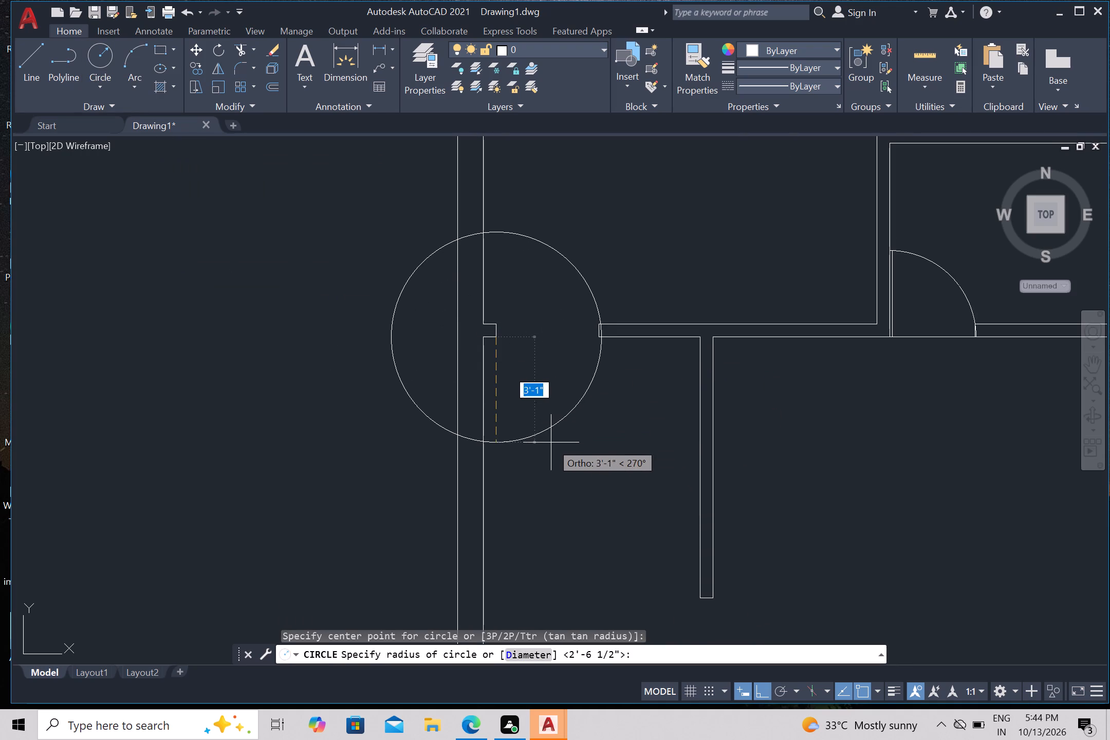
click(550, 441)
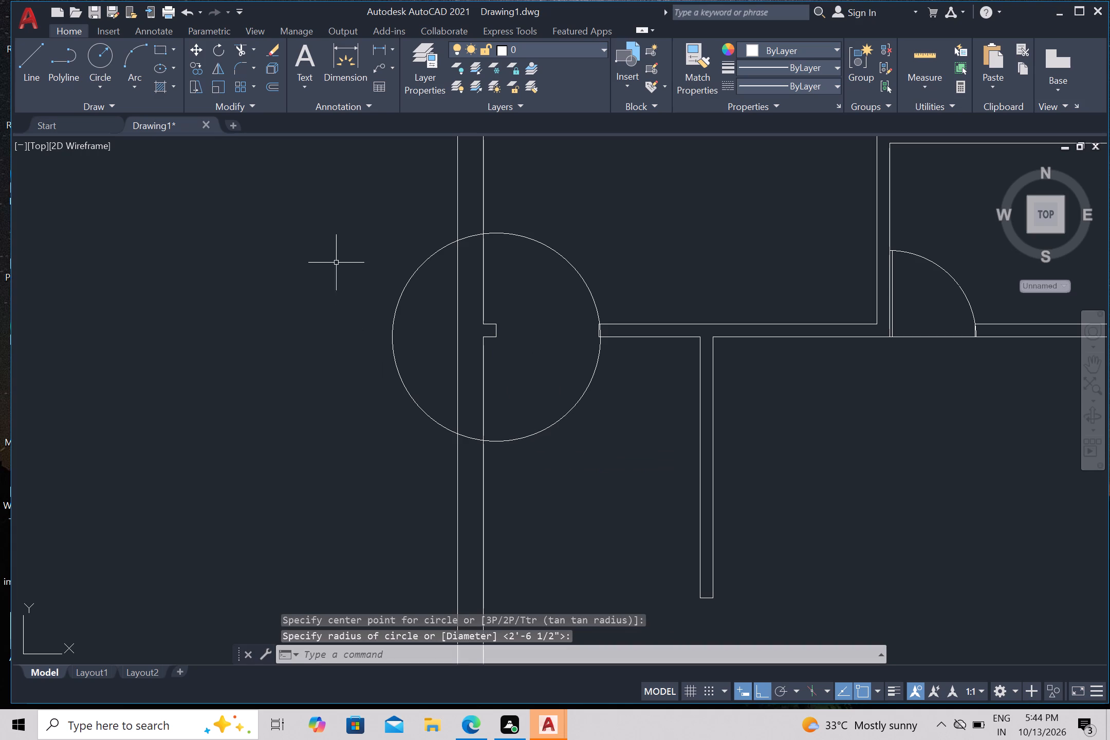
Draw a horizontal line about 3' long from the circle's centre across the opening to the opposite partition end's lower corner.
click(33, 50)
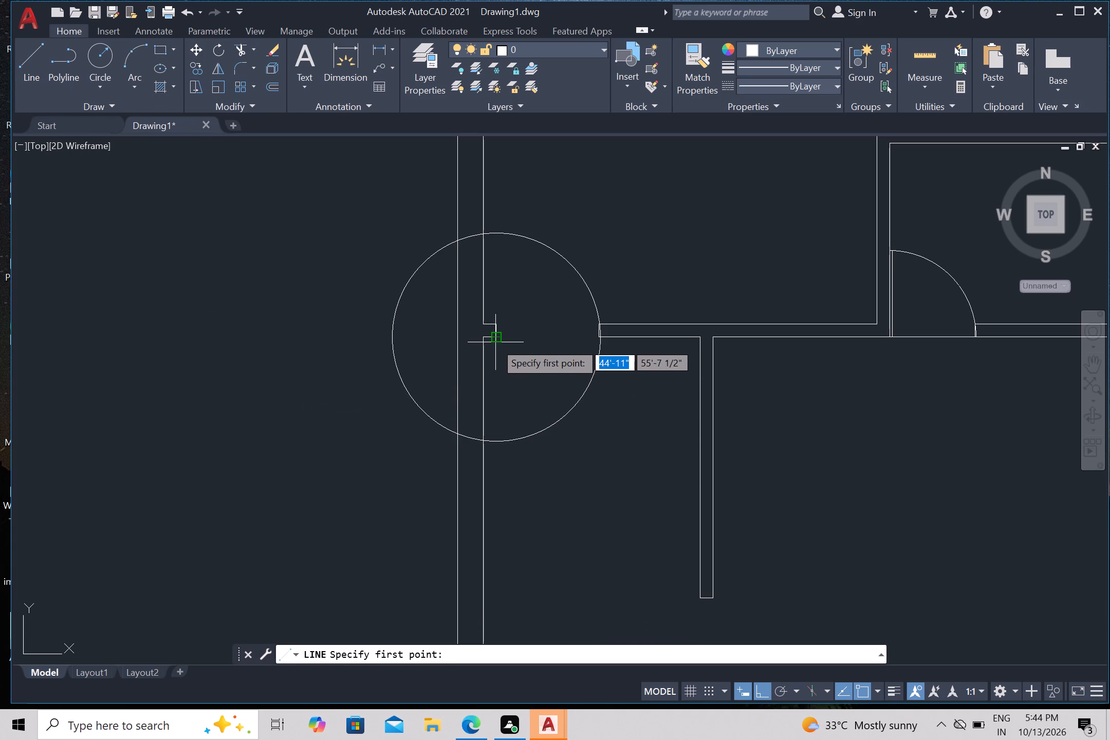
click(494, 339)
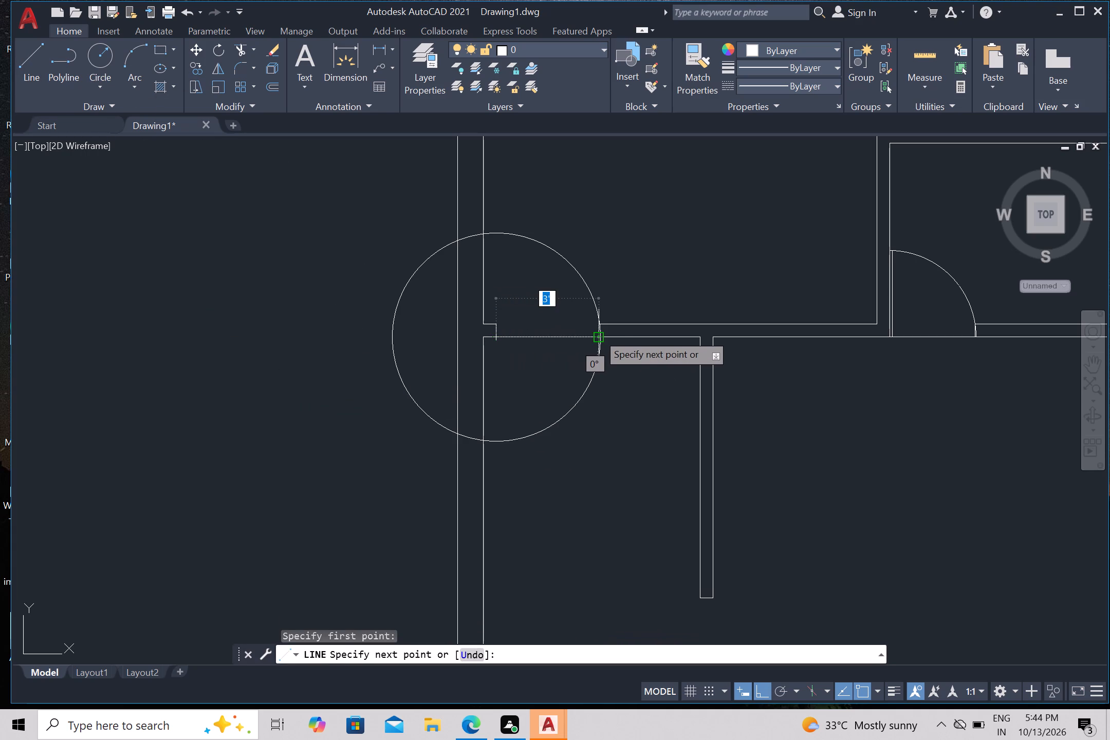
click(597, 332)
key(Escape)
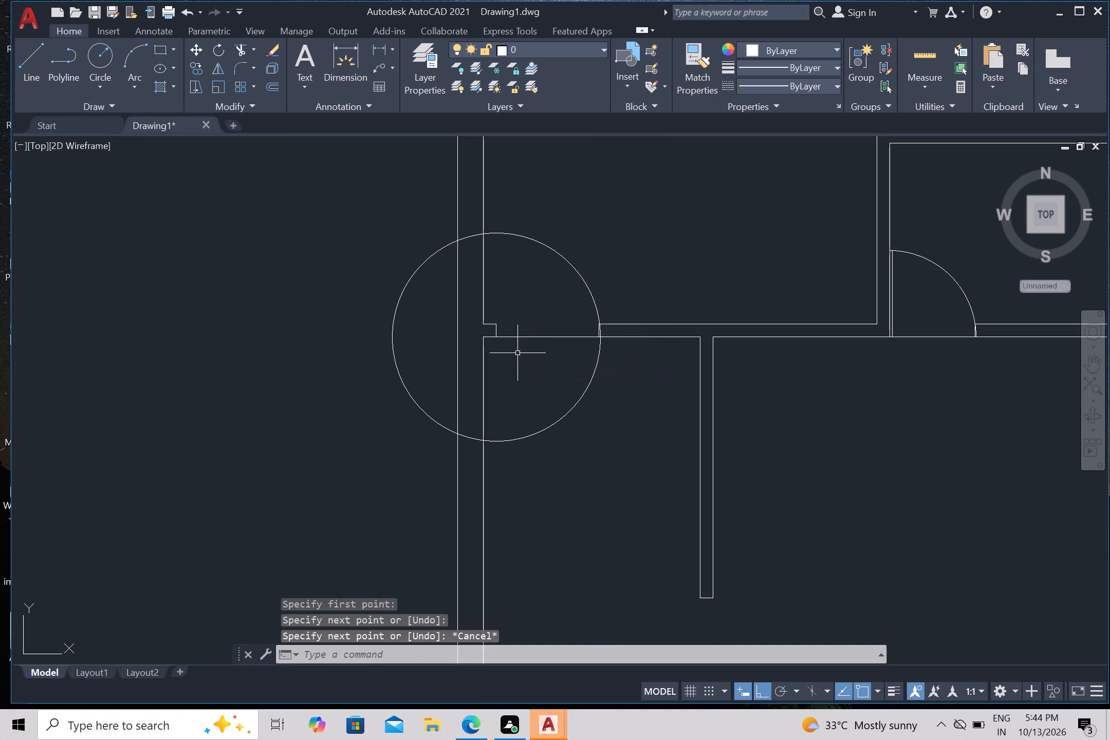
Draw a vertical line from the circle's centre up past its top, and offset it 1" to the right as a double-line door leaf.
key(Return)
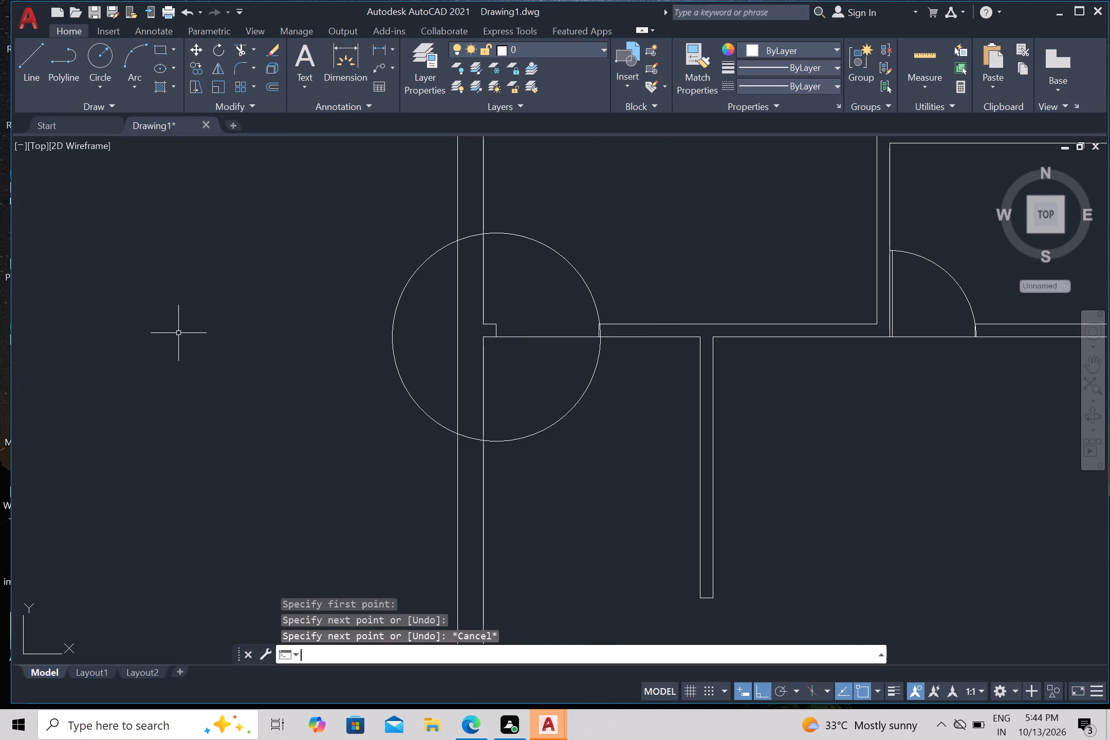
click(496, 338)
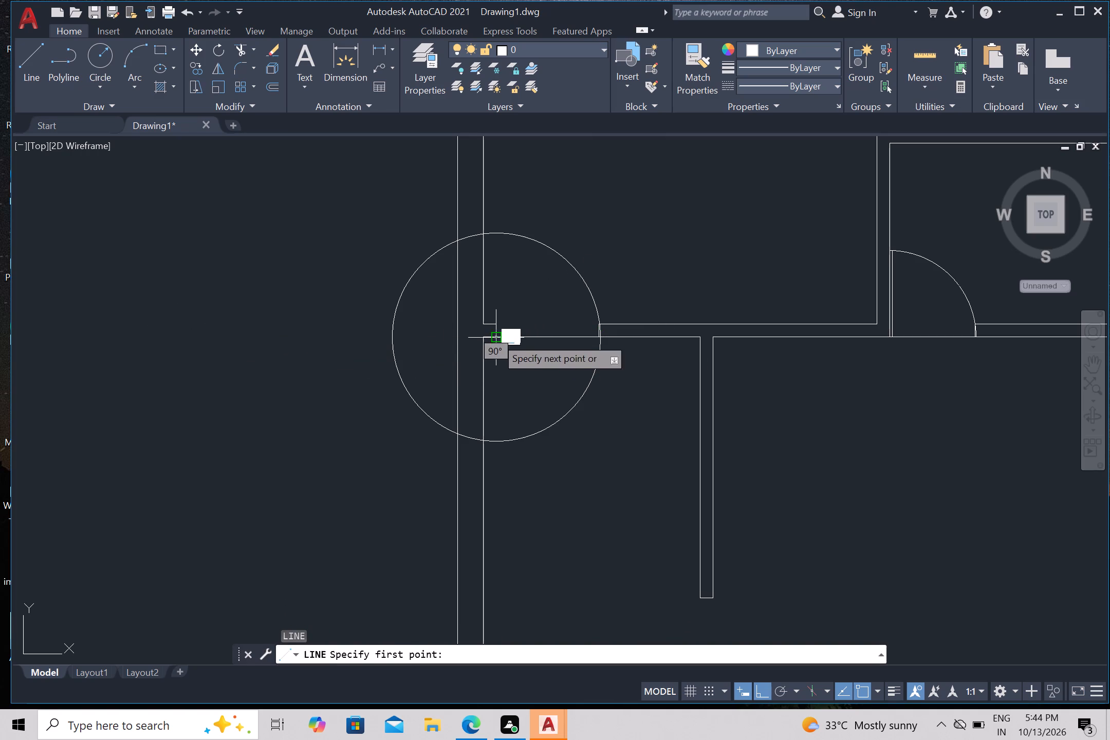
click(516, 196)
key(Escape)
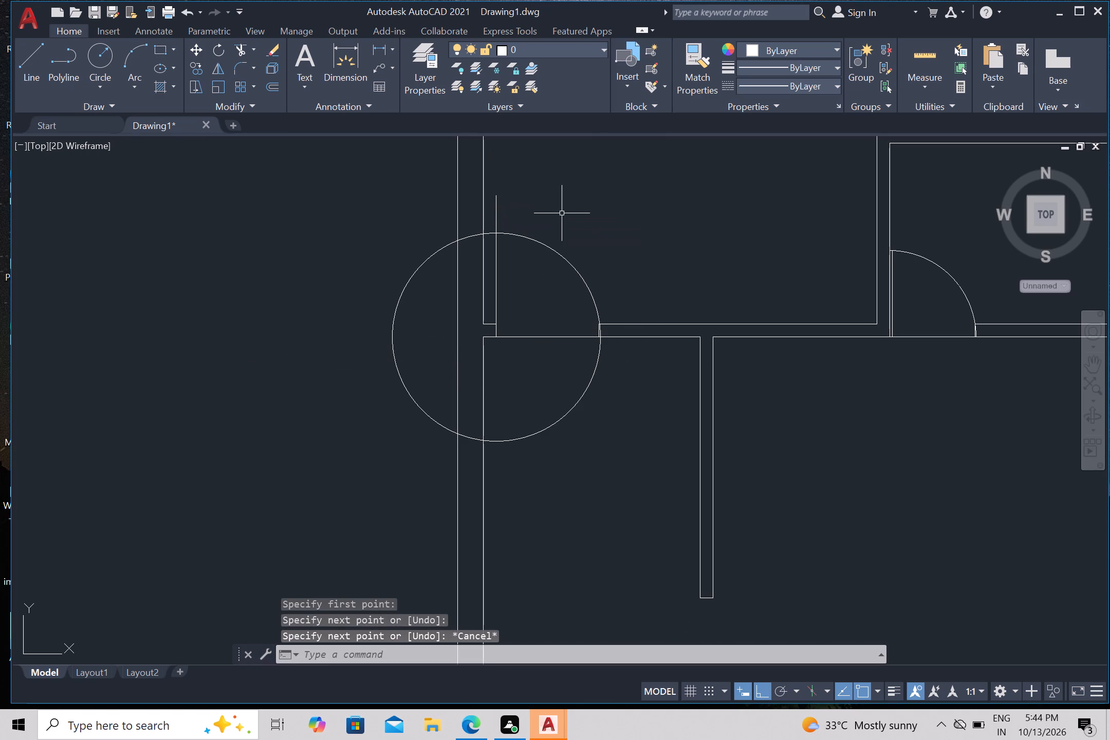
key(o)
key(Return)
key(Return)
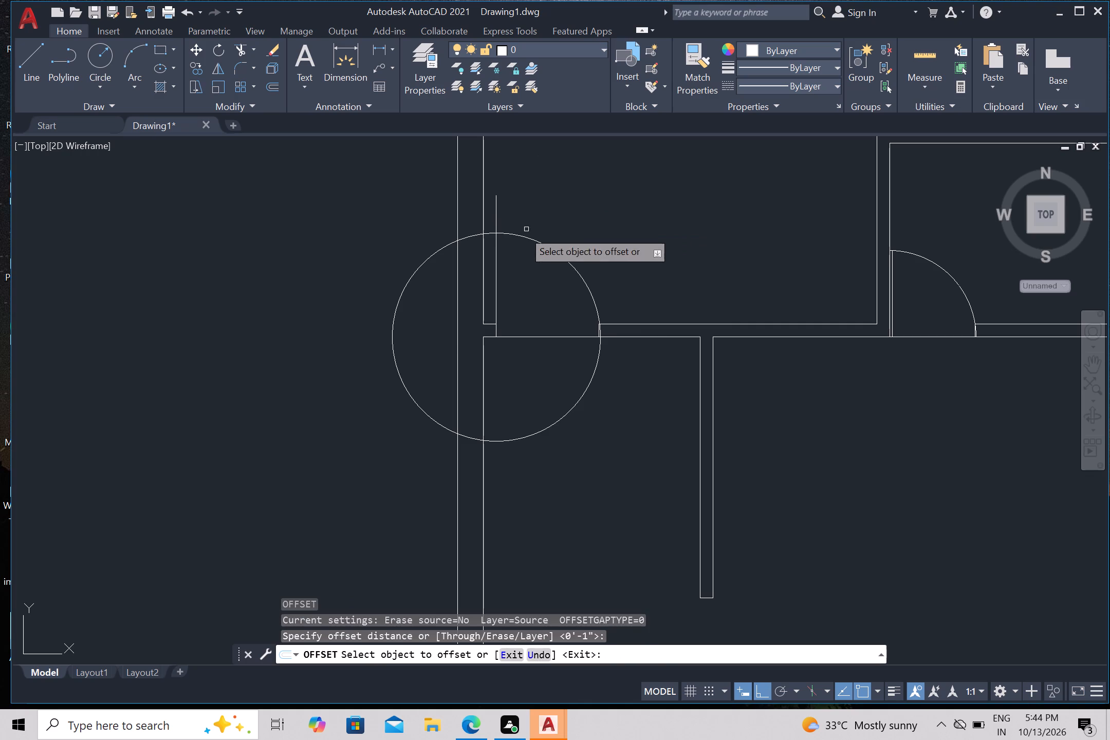
click(498, 256)
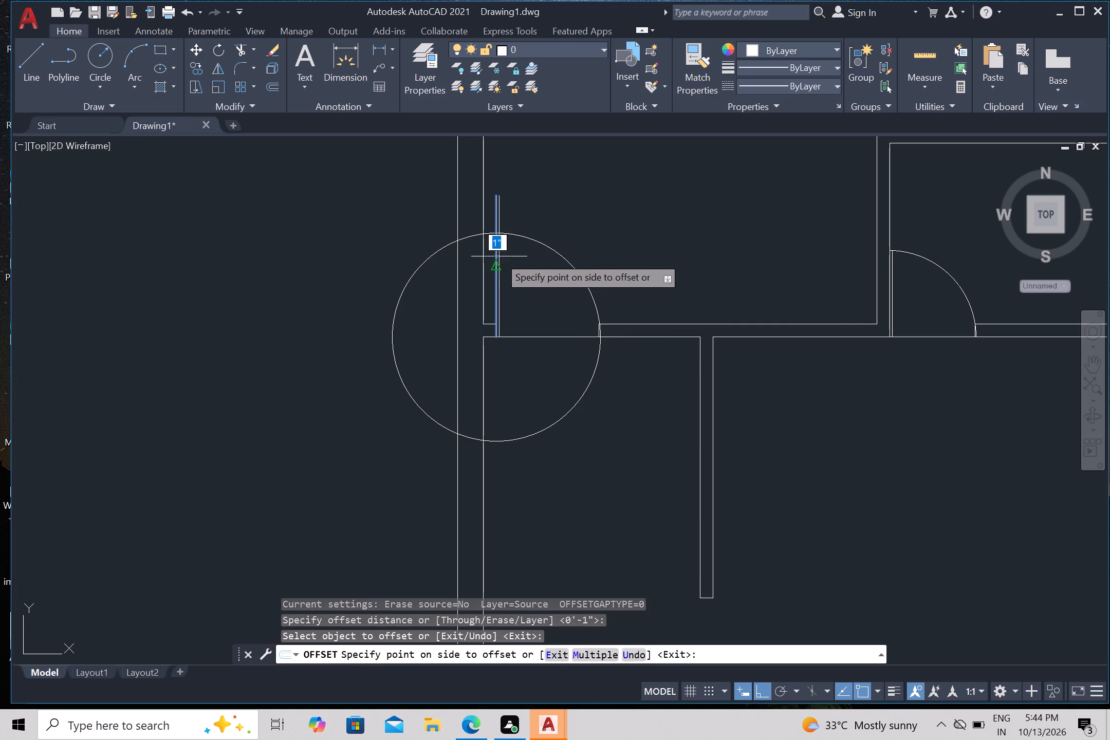
drag(513, 265, 516, 272)
key(Escape)
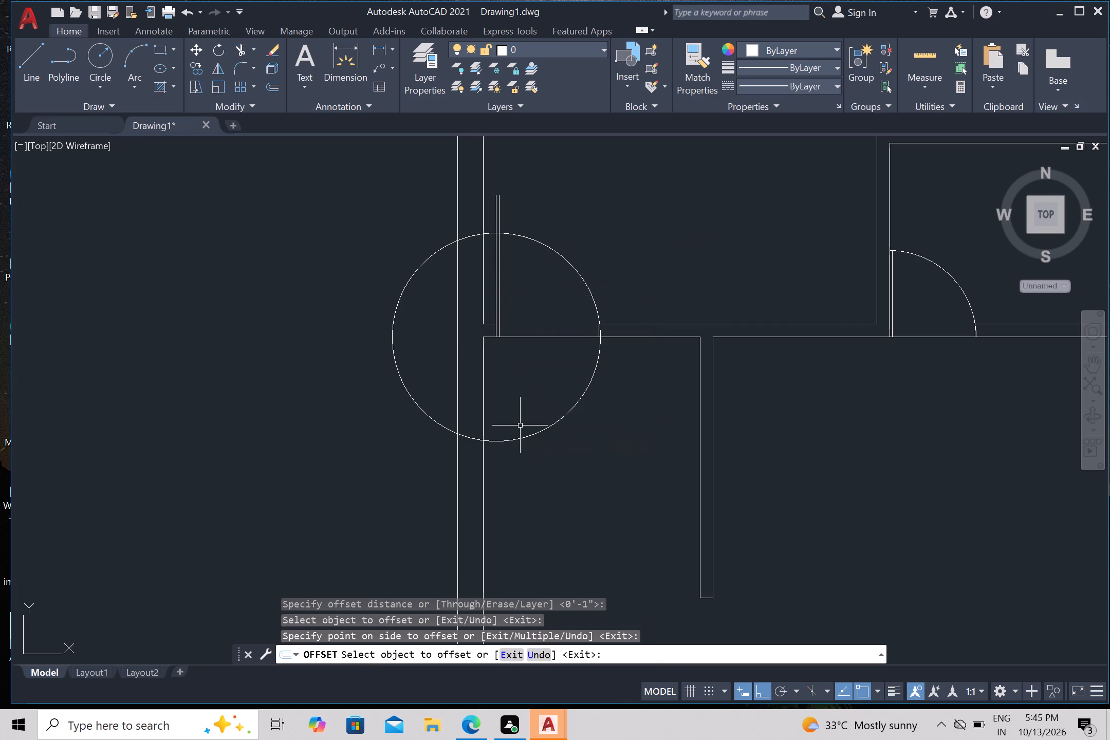
Trim the circle to its upper-right quarter and cut both leaf lines at the arc to finish the left door swing.
text(tr)
key(Return)
click(520, 425)
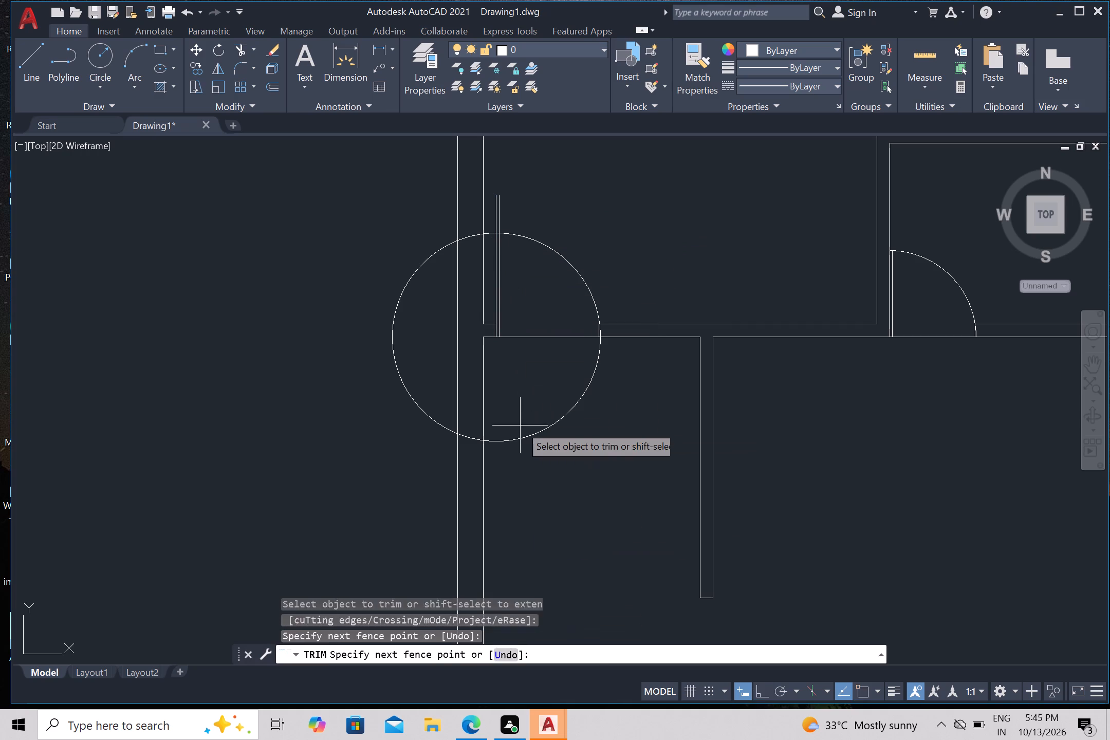
click(527, 450)
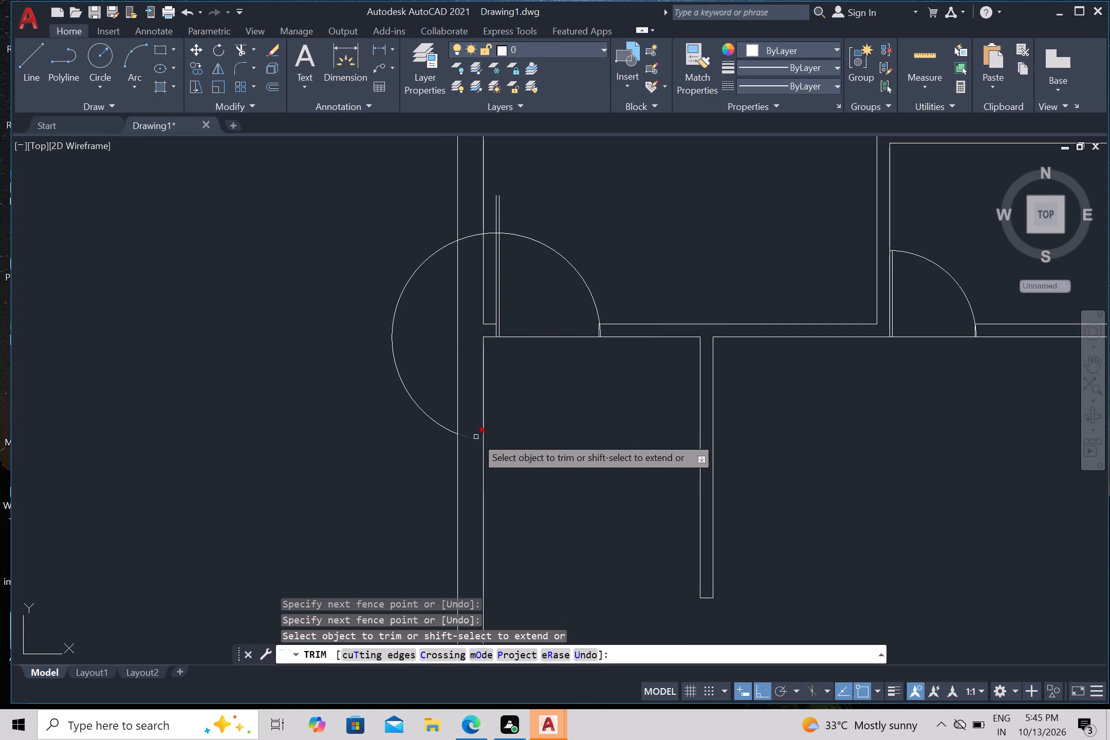
click(476, 437)
click(448, 429)
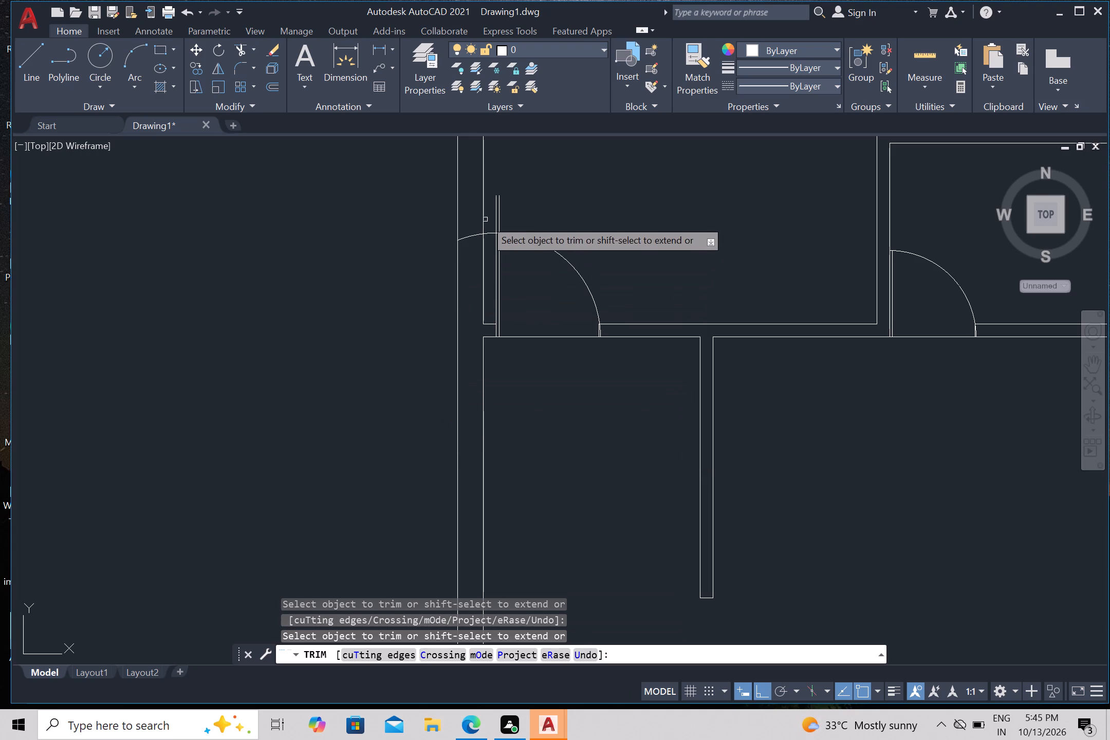
click(470, 232)
click(470, 241)
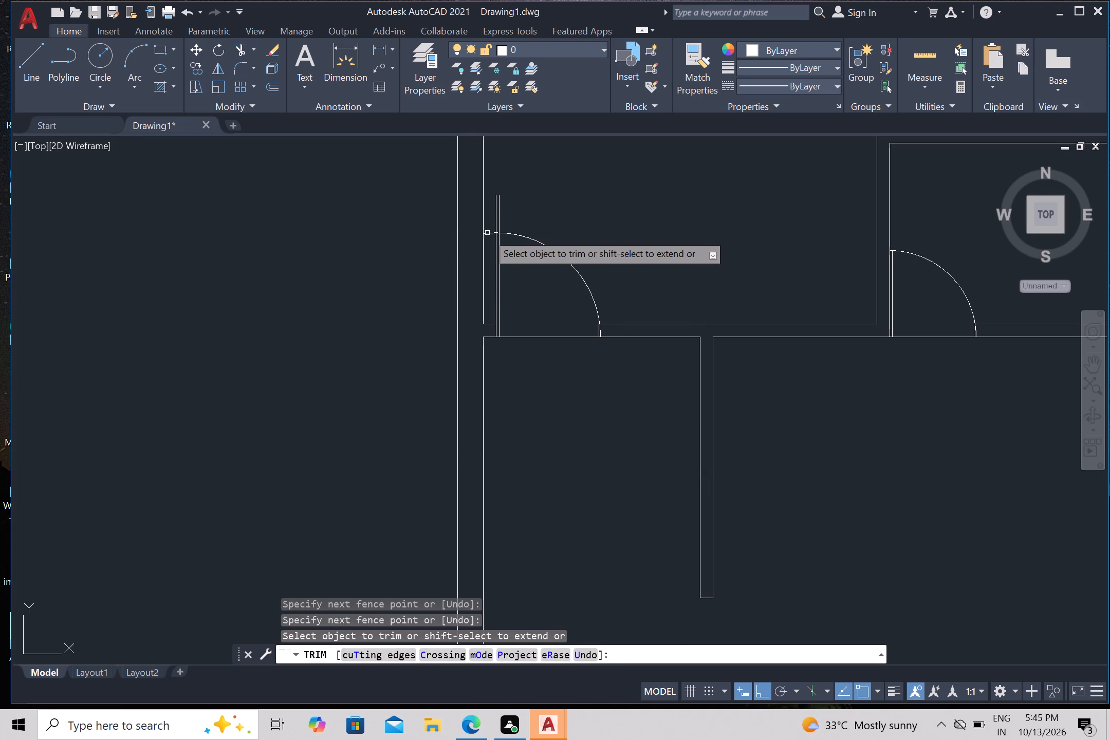
click(487, 233)
click(489, 224)
click(516, 216)
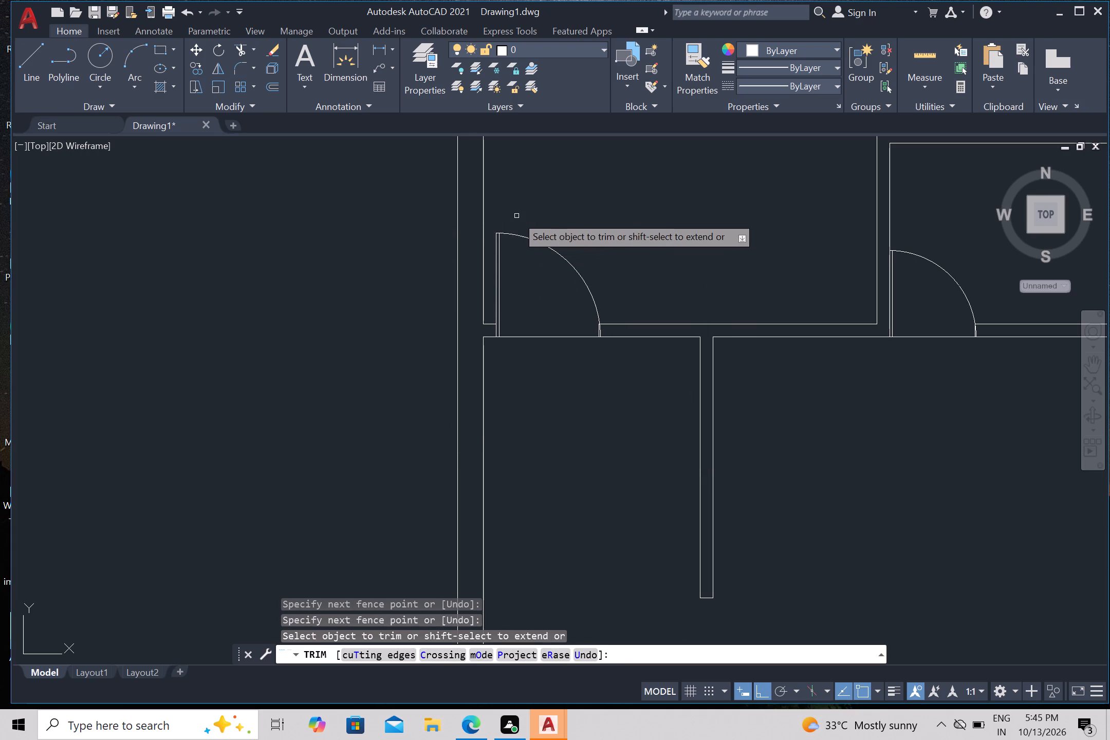
Draw a circle of about 3'-6 1/2" radius centred on the upper-left corner of the stub below the middle vertical partition's opening.
scroll(525, 444, down, 2)
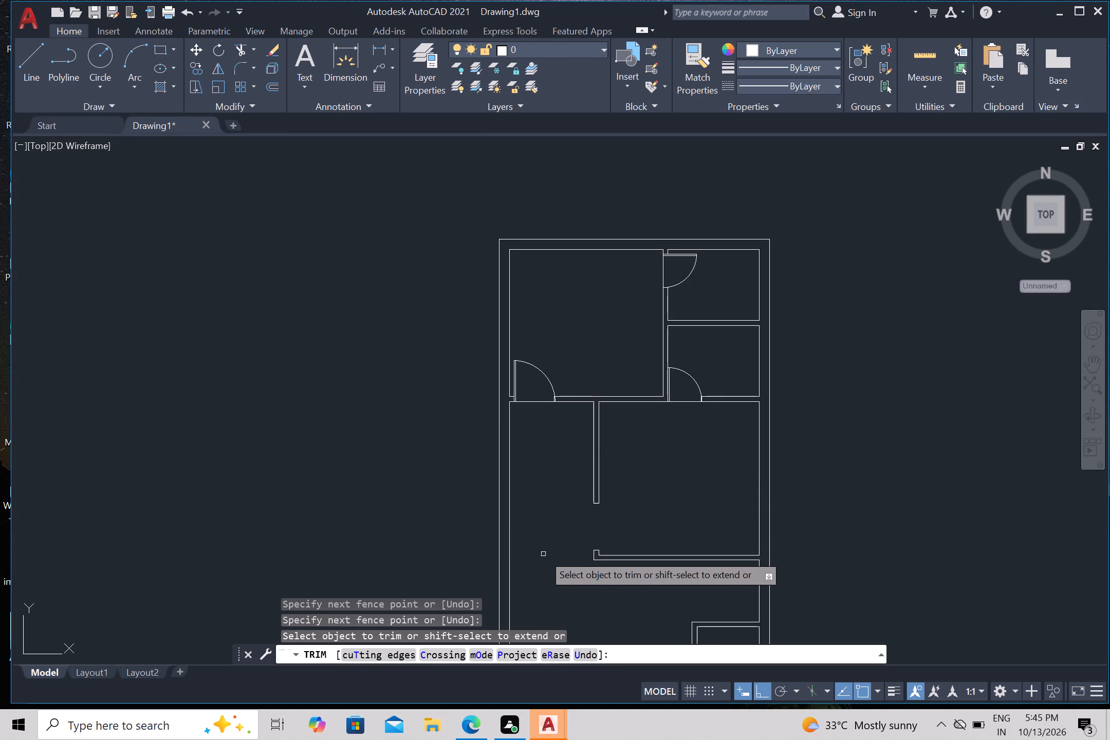
middle_drag(543, 545, 538, 346)
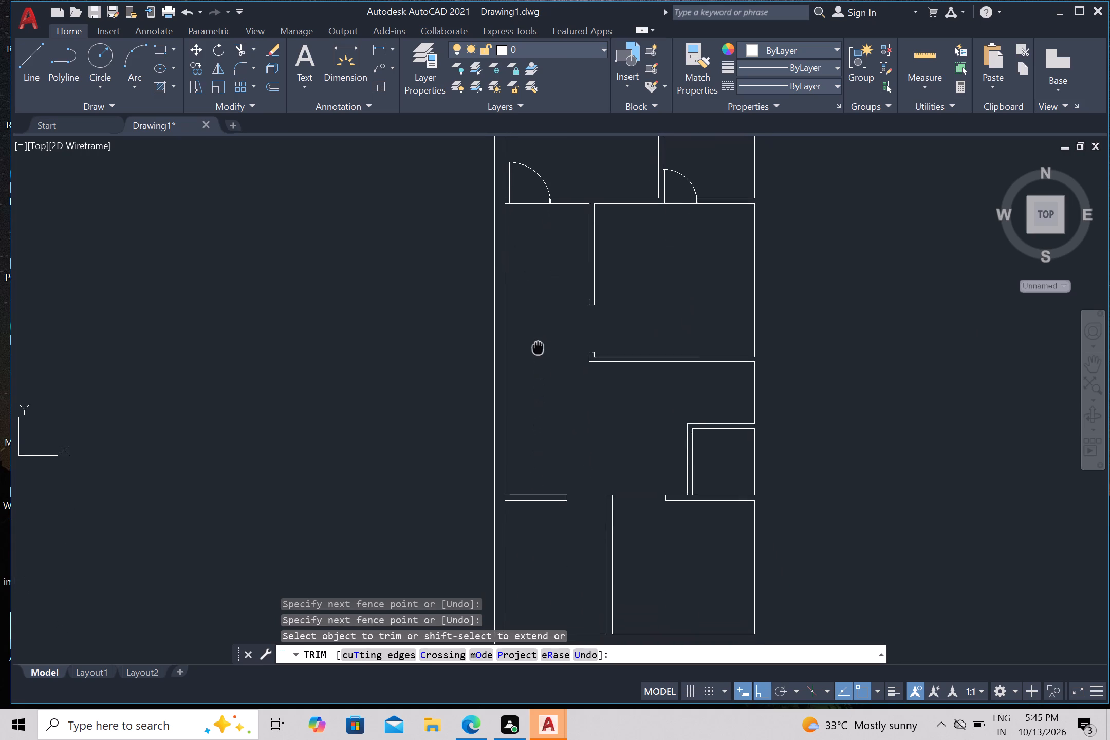
middle_drag(538, 346, 538, 328)
middle_click(538, 328)
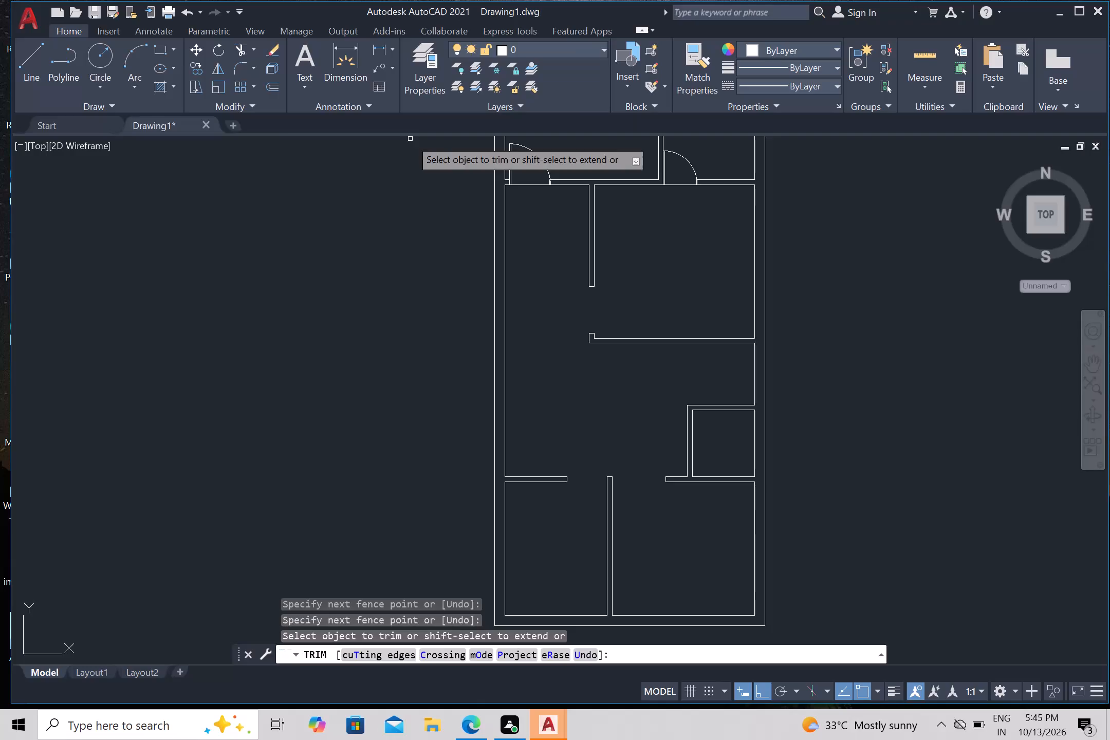
click(104, 54)
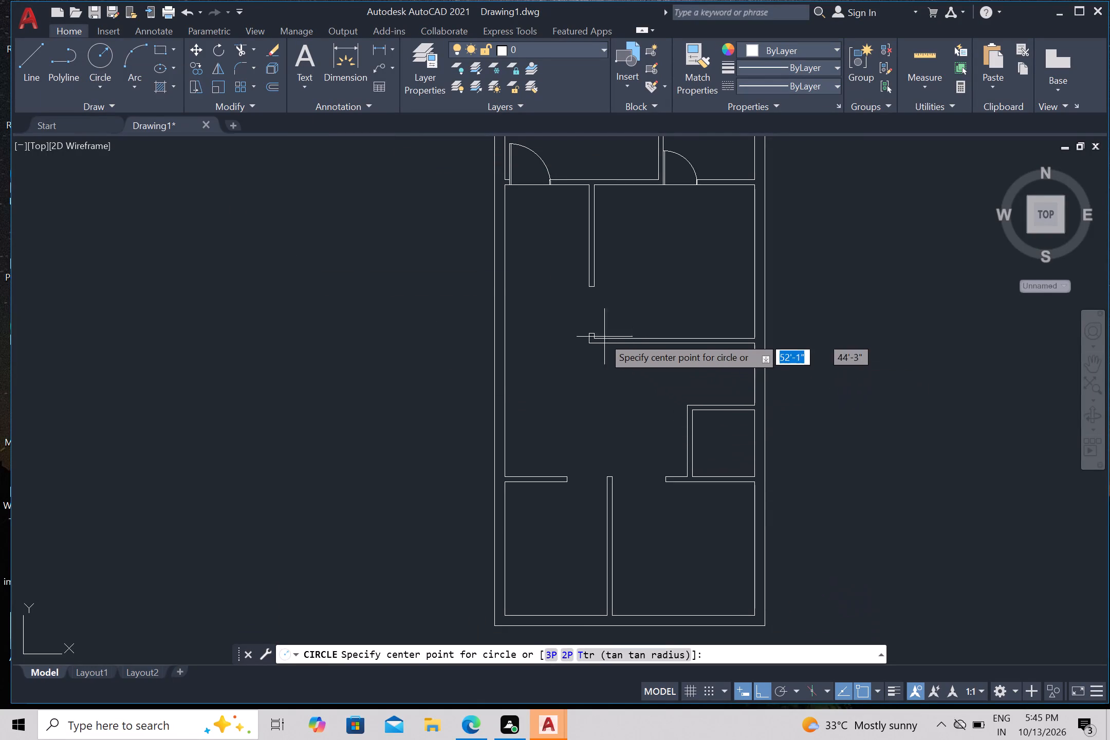
click(584, 334)
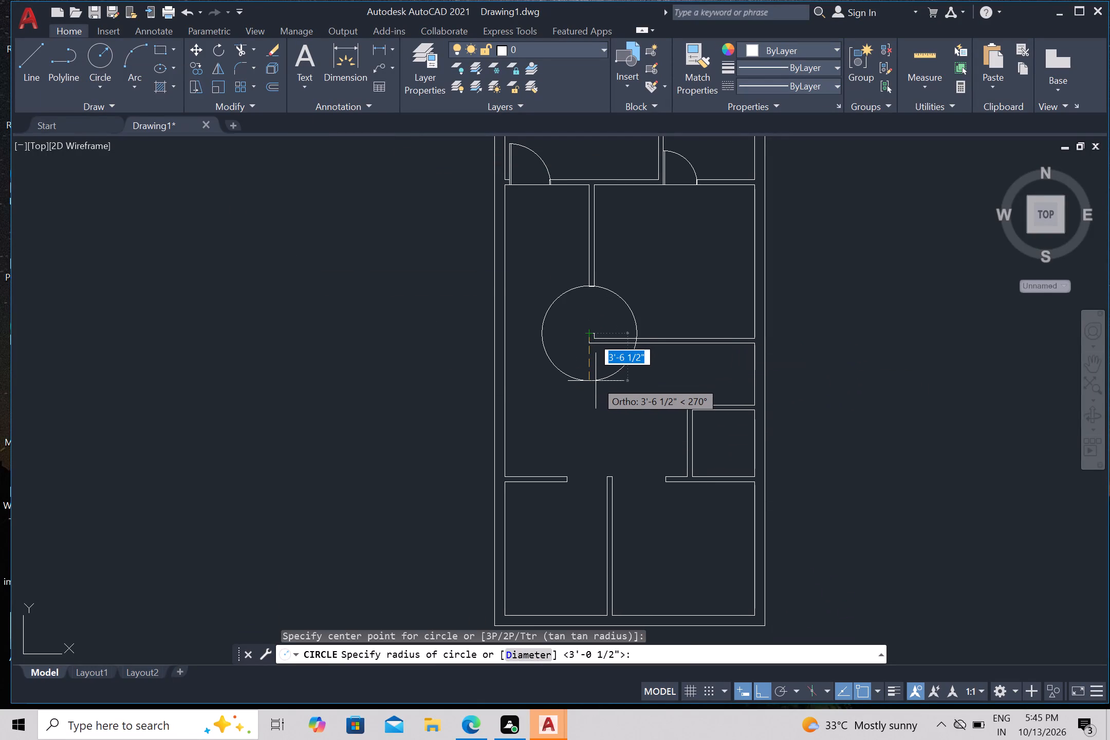
click(596, 381)
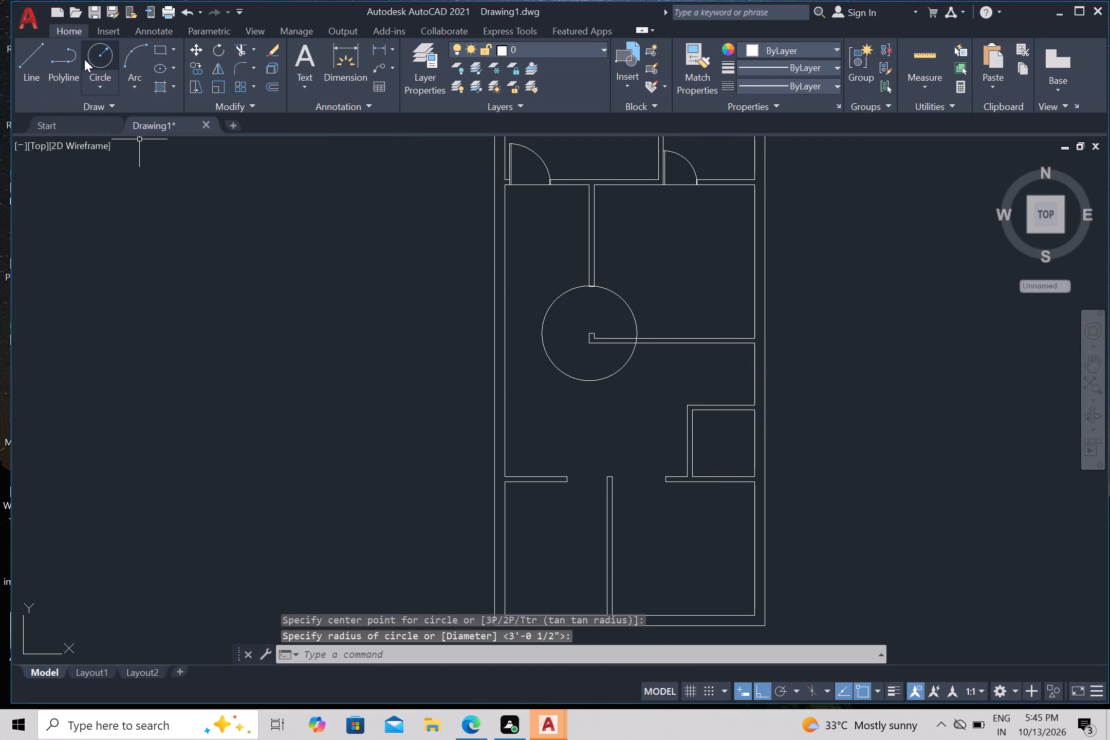
Draw a 3'-6" vertical line across the middle partition's opening, from the upper wall end's lower-left corner to the circle's centre.
click(34, 68)
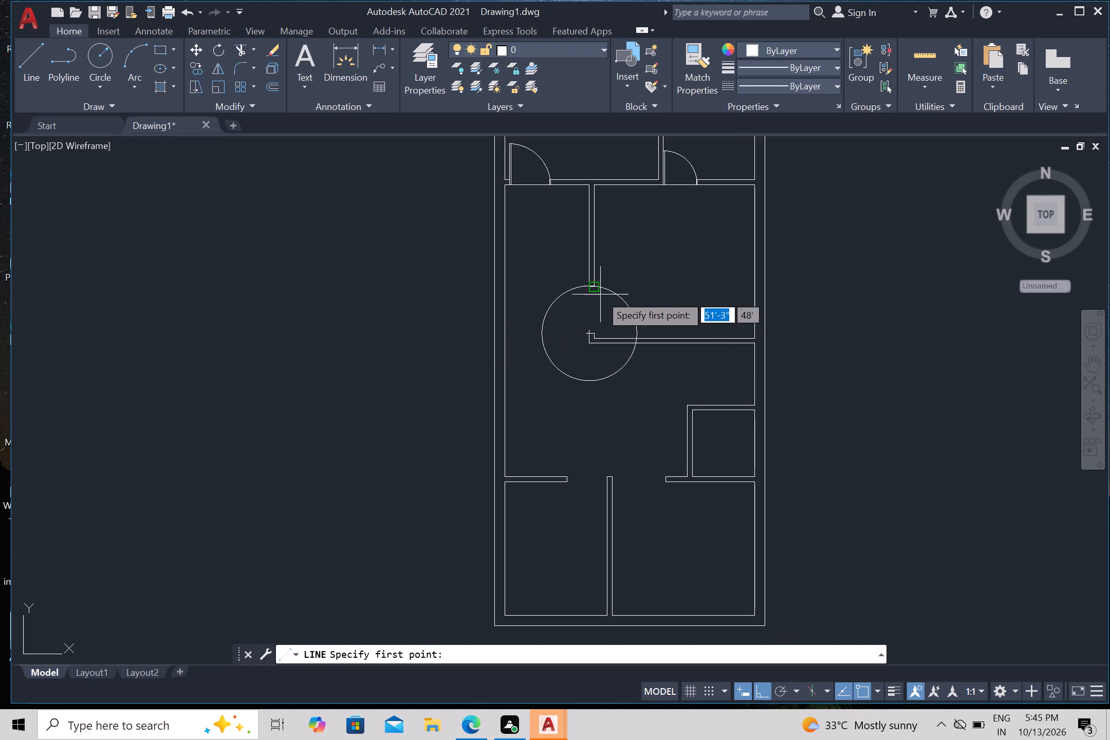
scroll(587, 291, up, 2)
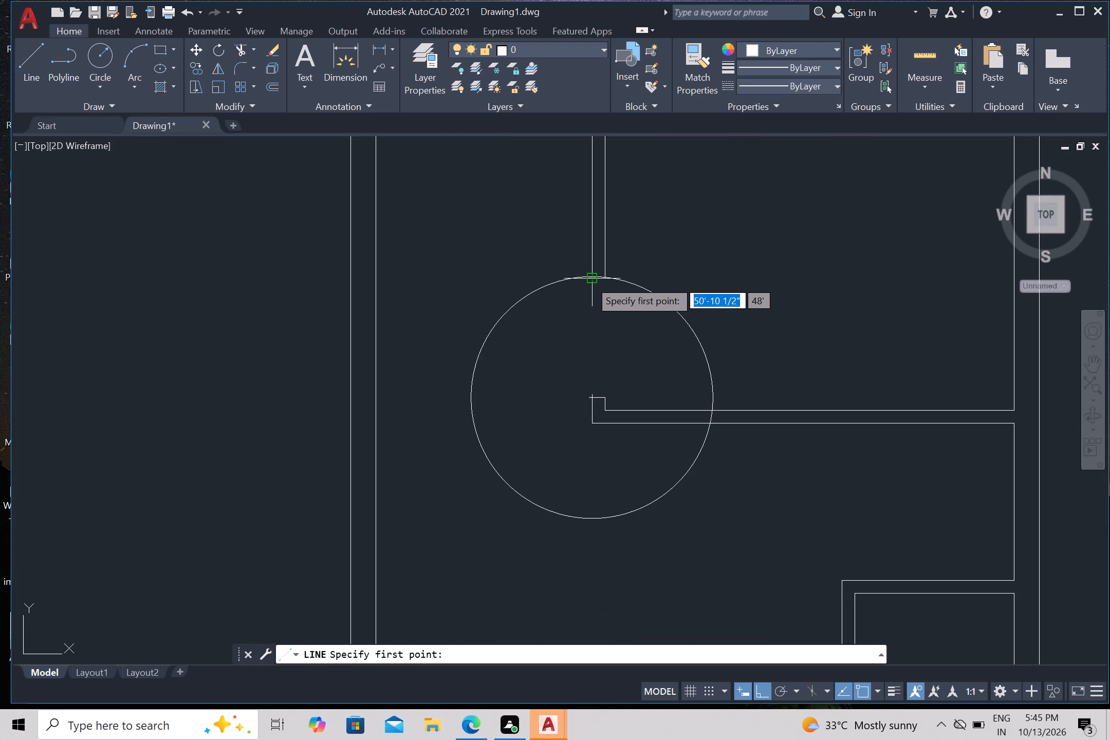
click(590, 279)
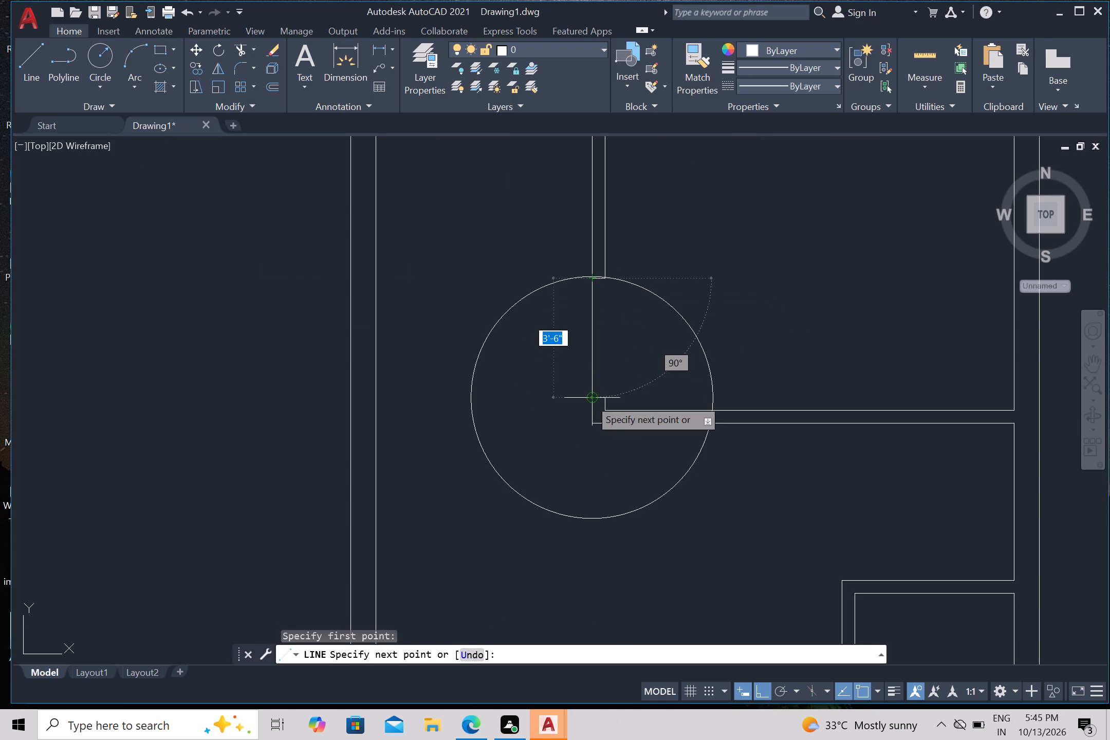
click(589, 399)
key(Escape)
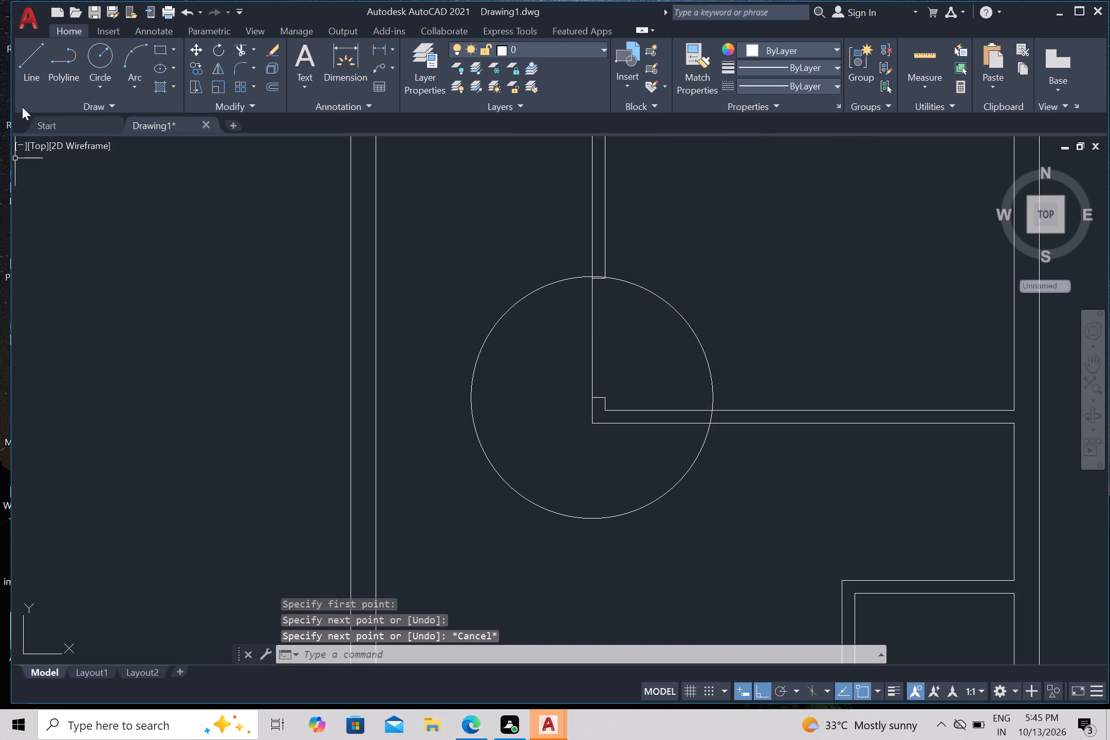
Draw a horizontal line from the circle's centre eastward past the circle, and offset it 1" upward as a double-line door leaf.
click(31, 66)
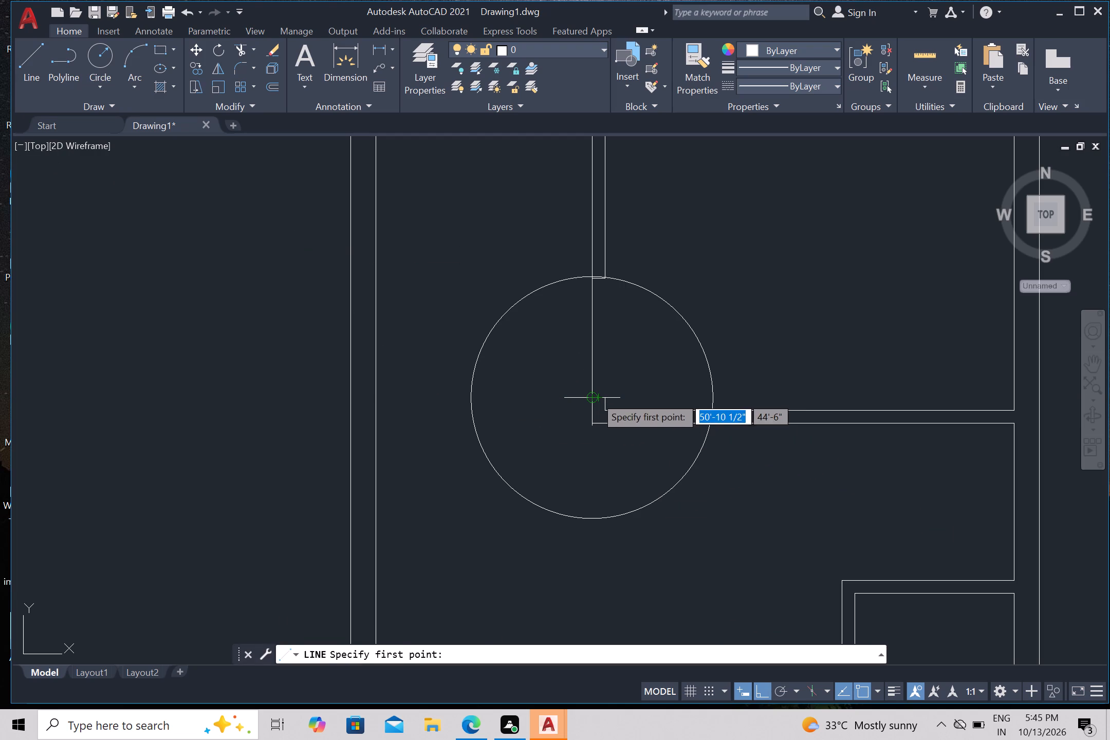
click(595, 398)
click(881, 397)
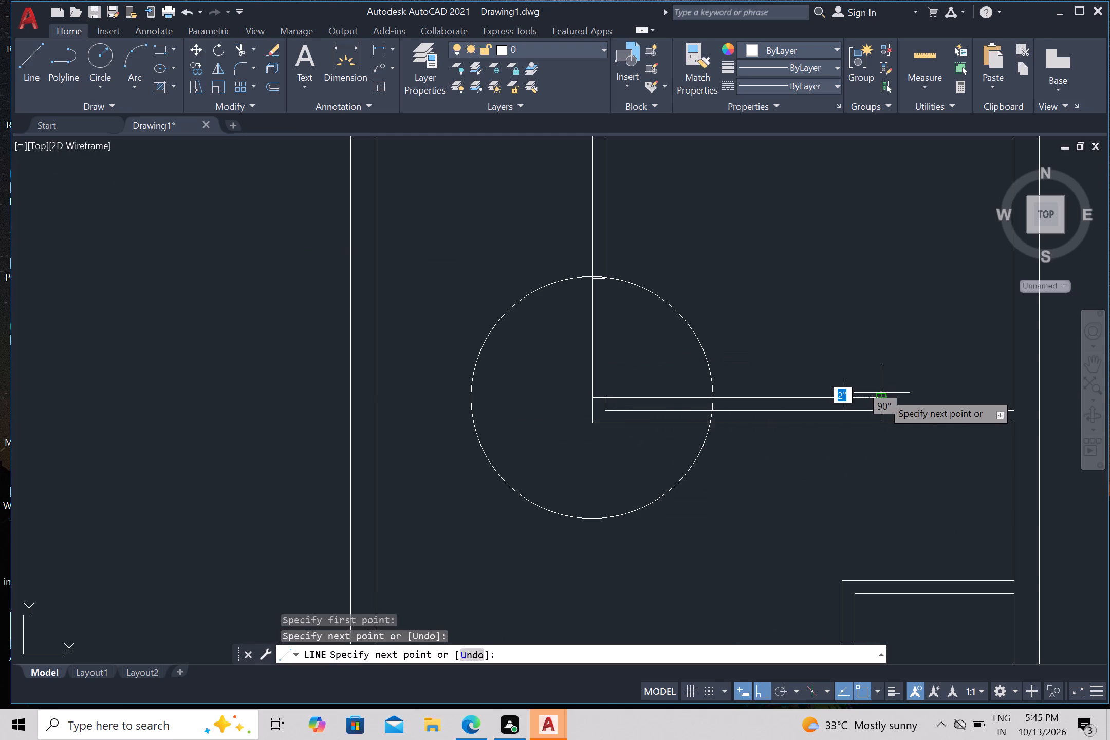
key(Escape)
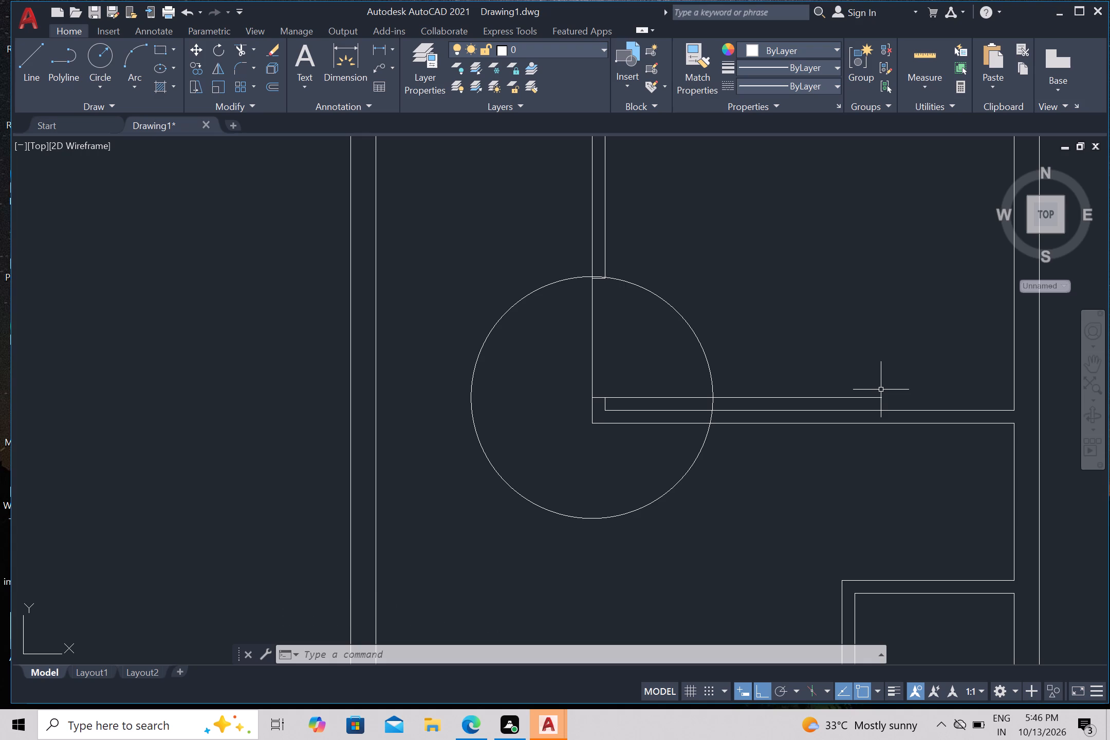
key(o)
key(Return)
key(Return)
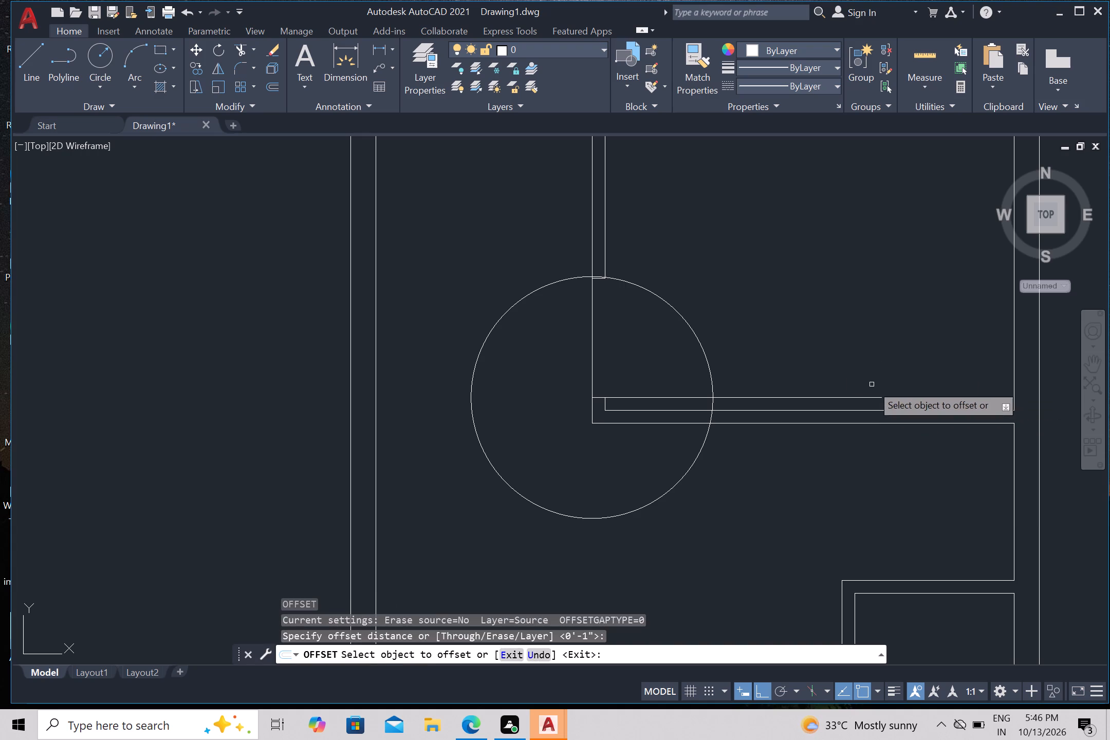
click(659, 396)
click(661, 353)
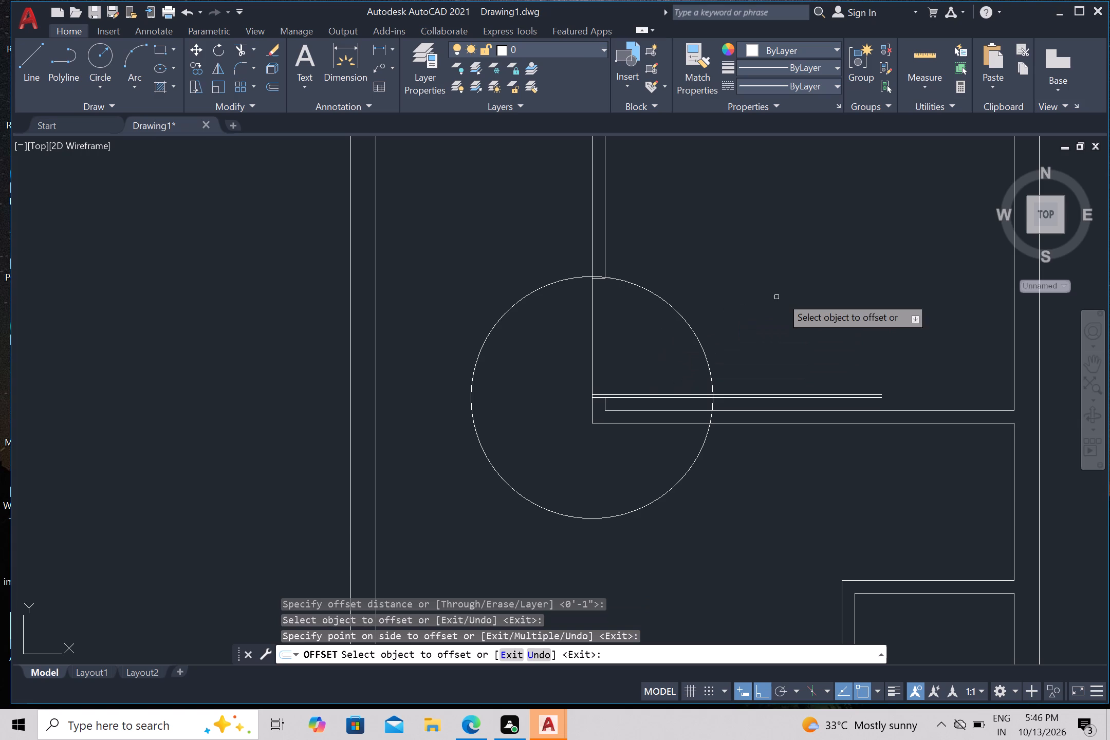
key(Escape)
Trim the circle to its upper-right quarter and cut both leaf lines at the arc to finish the middle room's door swing.
text(tr)
key(Return)
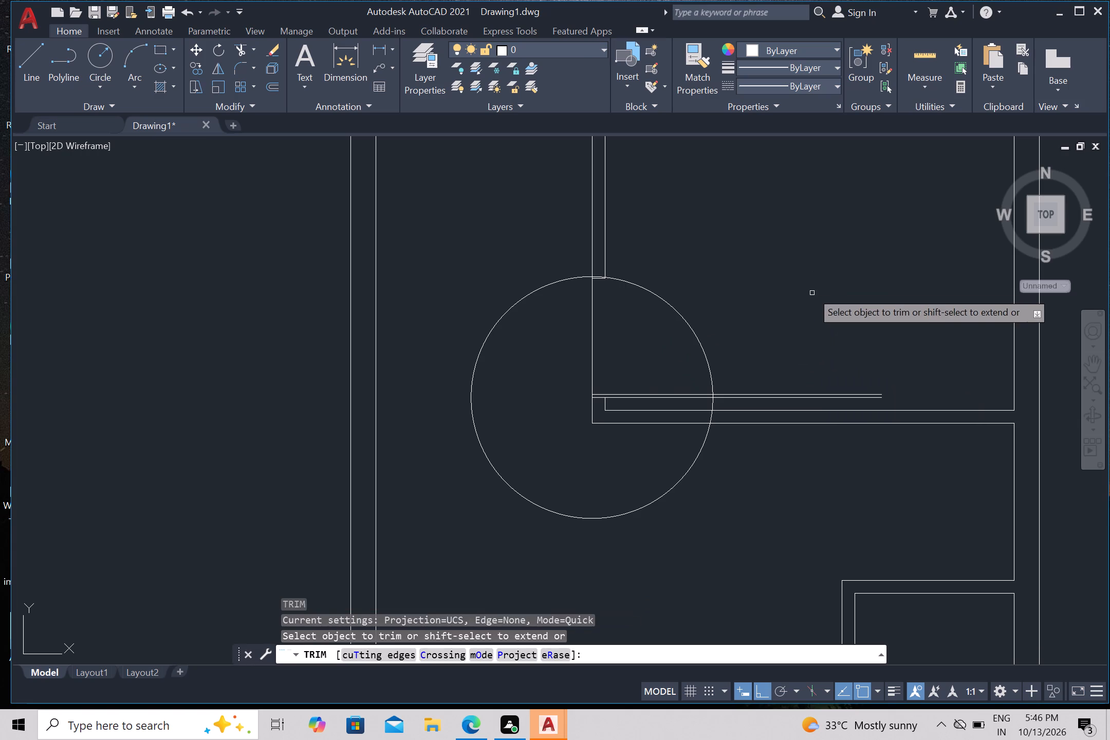
click(527, 297)
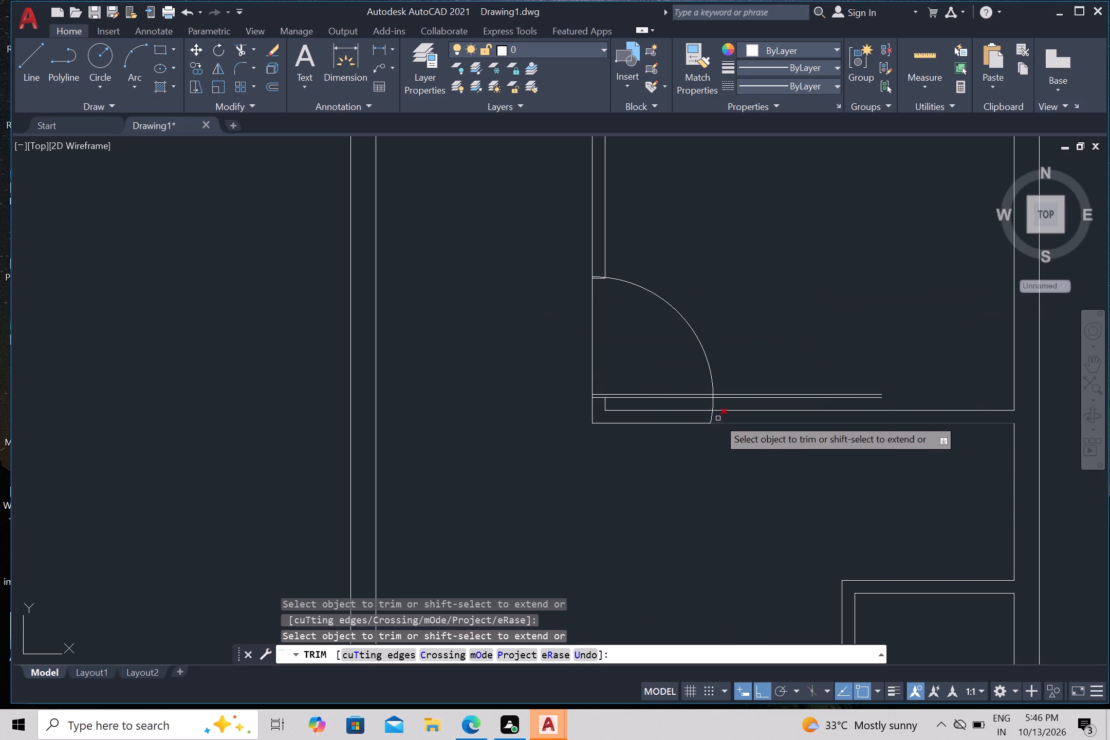
click(710, 417)
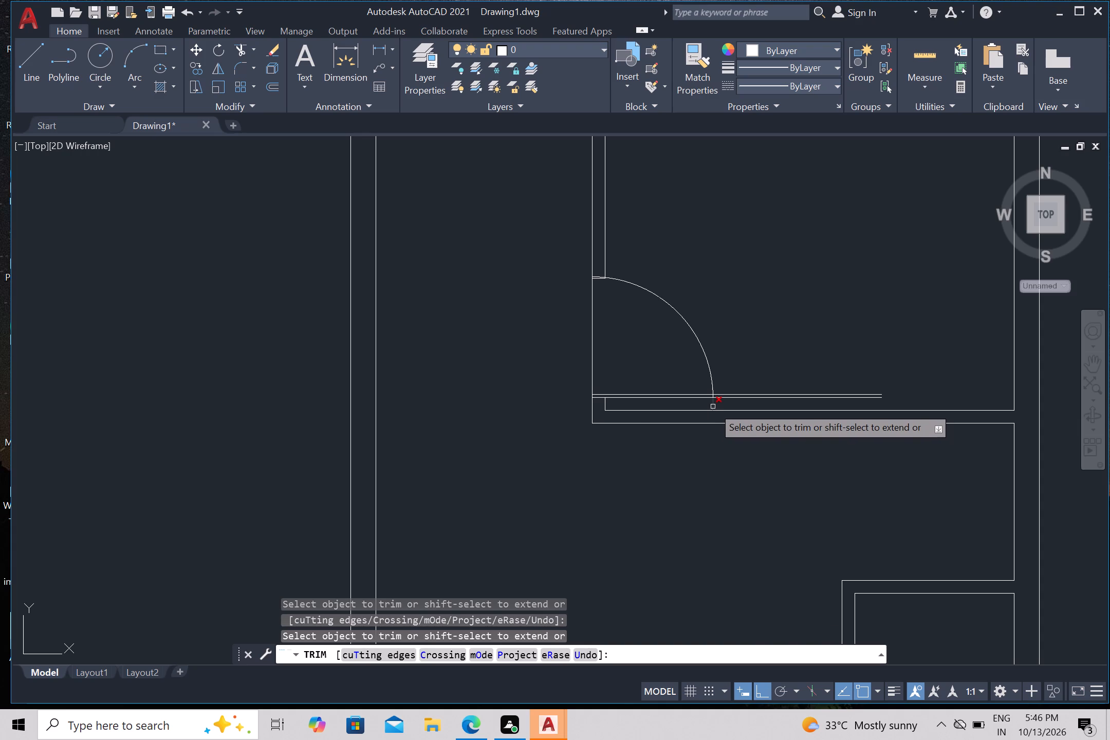
click(713, 406)
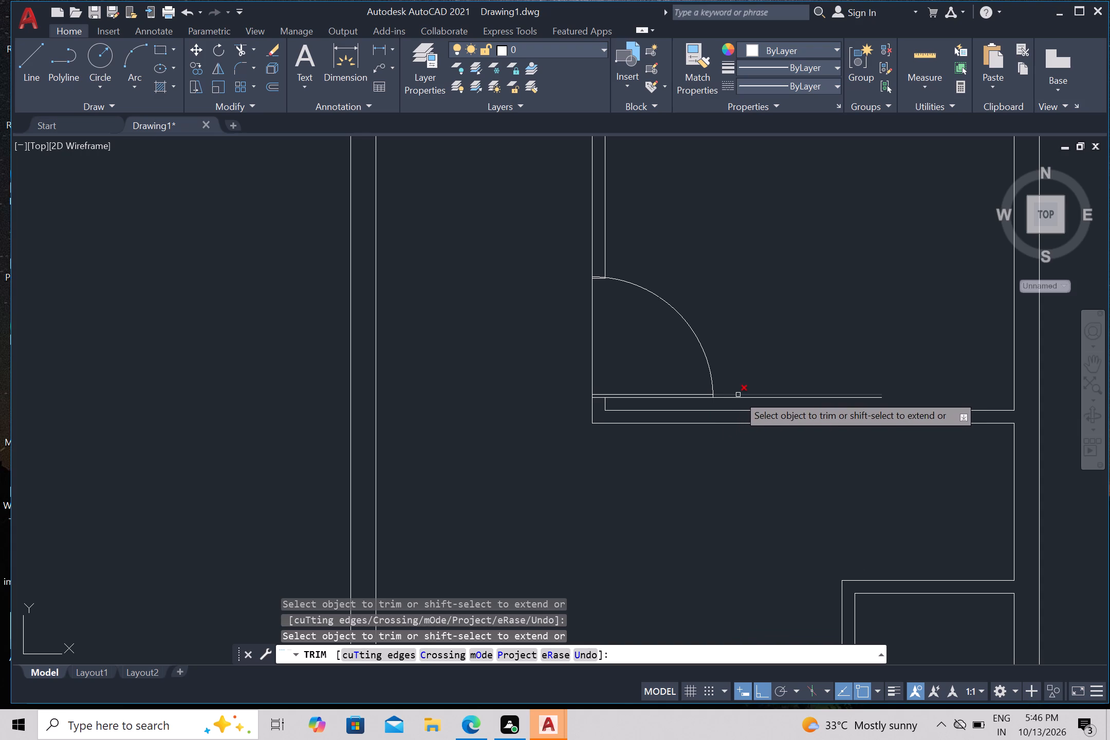
click(763, 384)
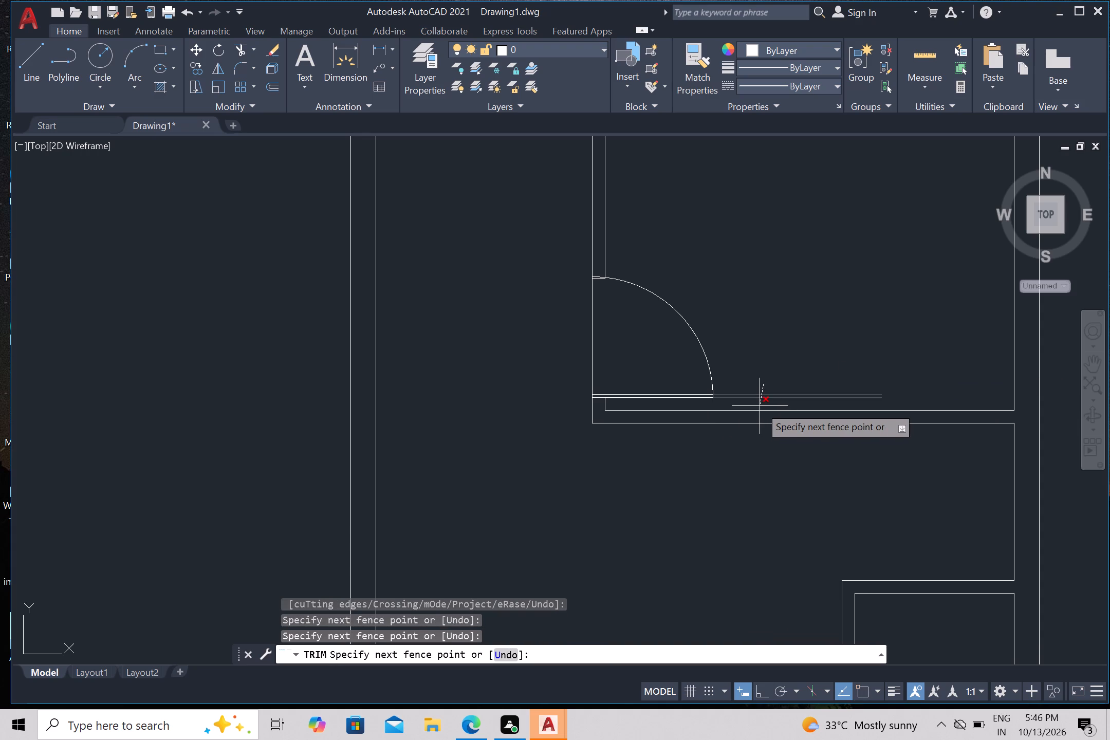
click(762, 398)
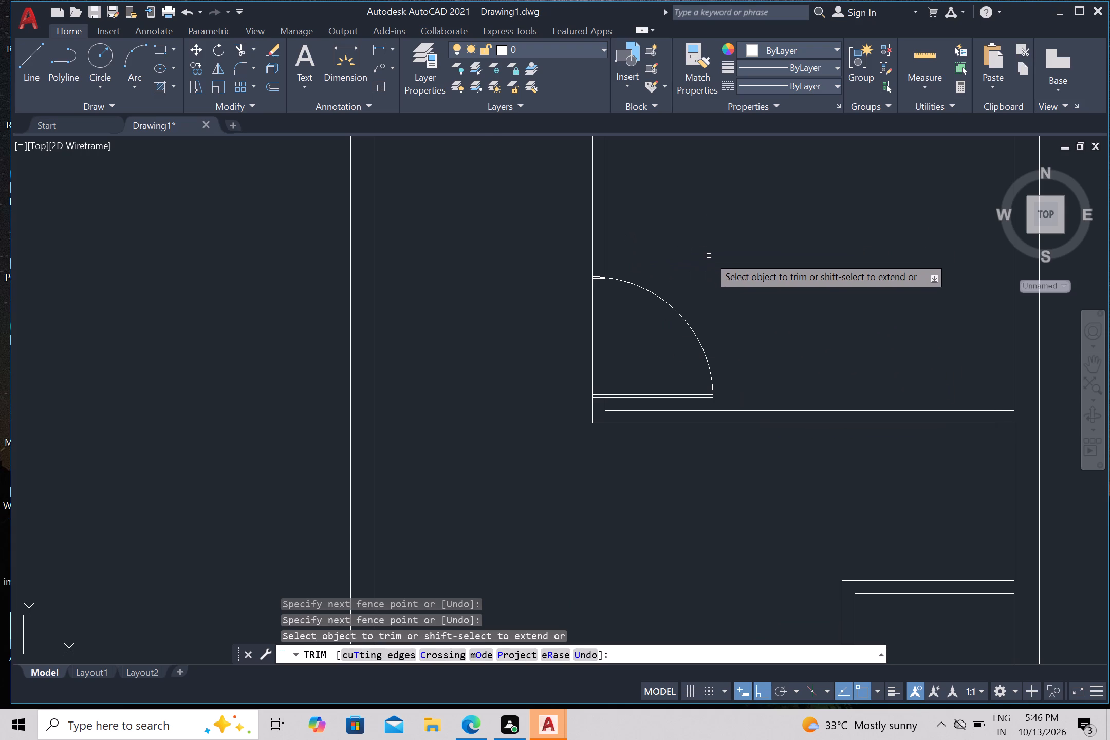
scroll(709, 256, down, 1)
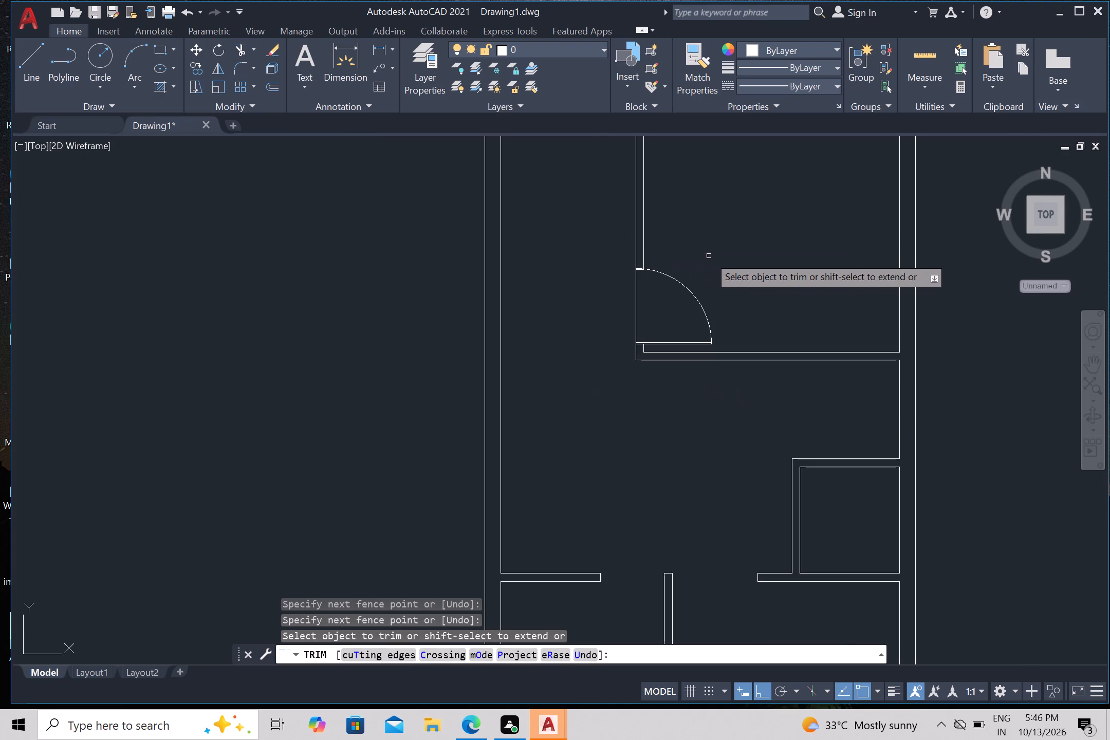
scroll(709, 256, left, 1)
ctrl+scroll(709, 256, down, 2)
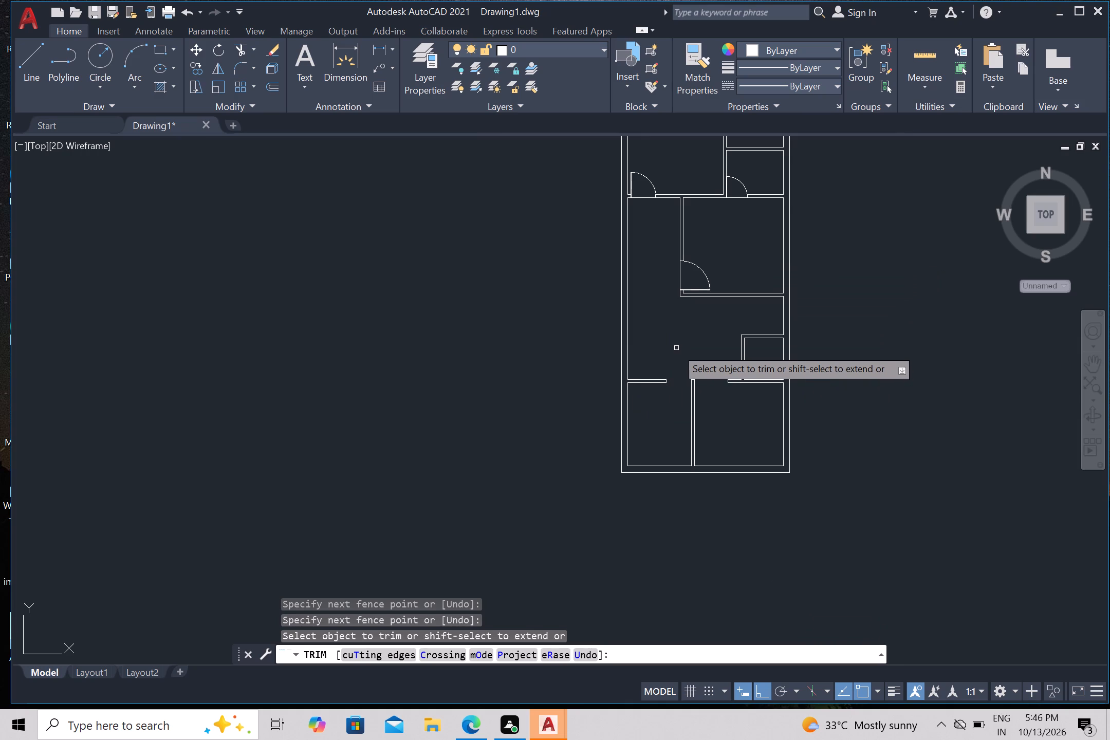
key(Escape)
key(grave)
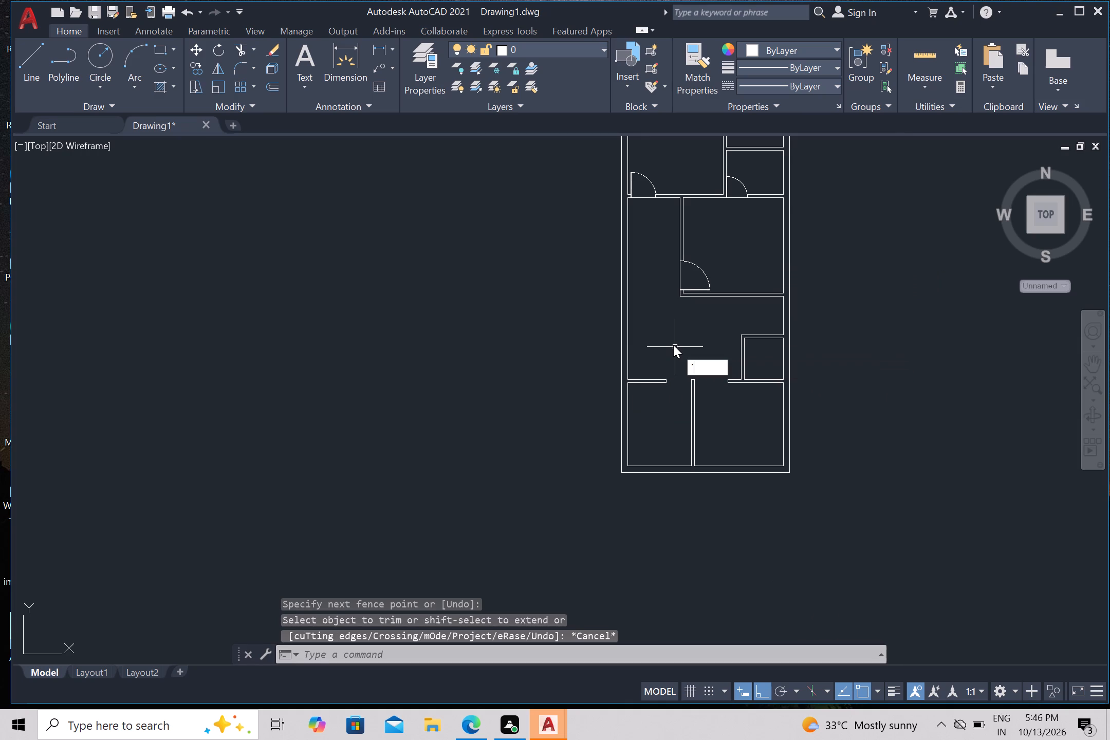
key(Escape)
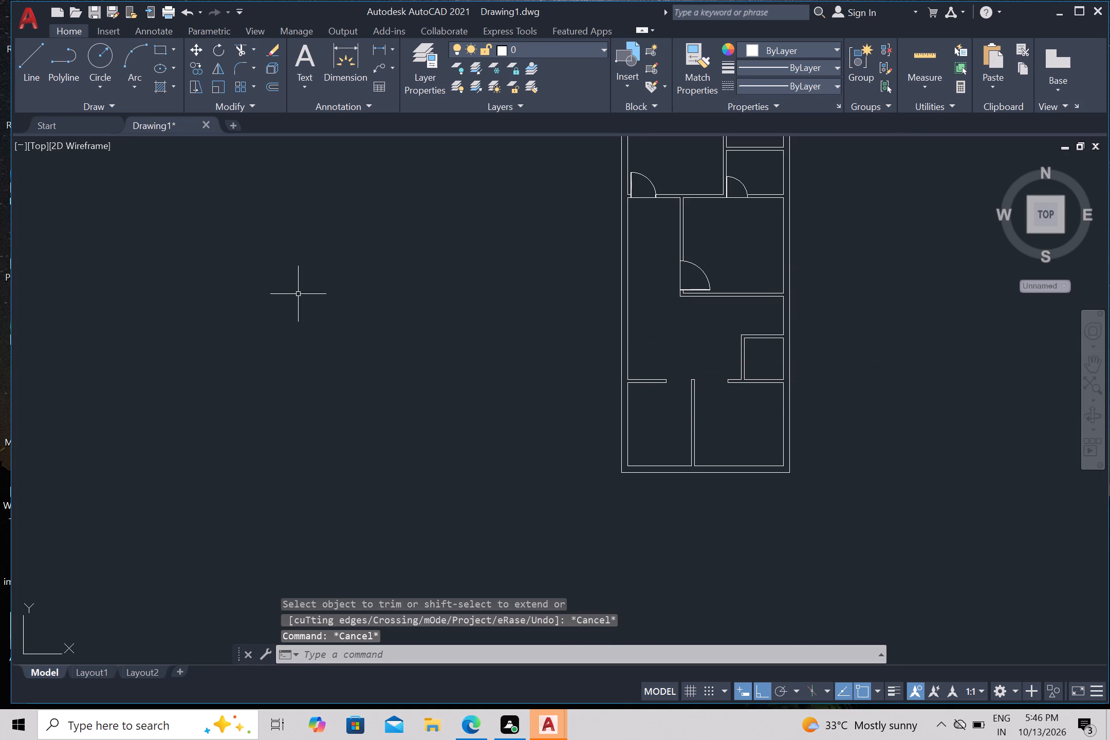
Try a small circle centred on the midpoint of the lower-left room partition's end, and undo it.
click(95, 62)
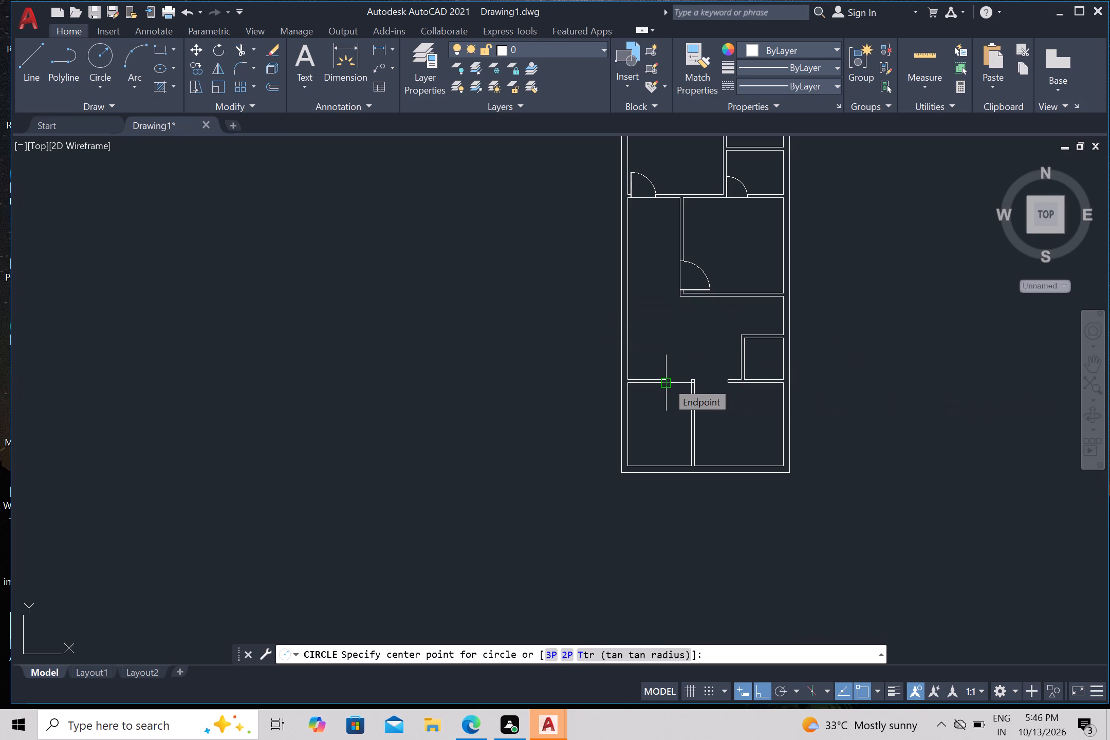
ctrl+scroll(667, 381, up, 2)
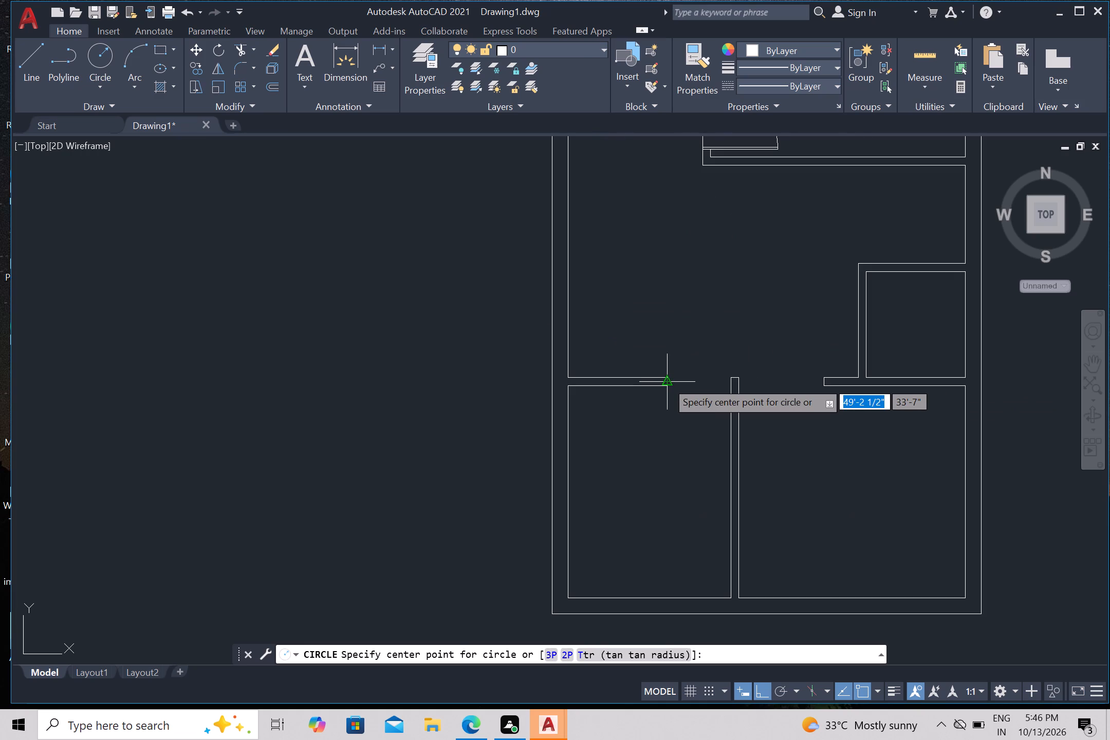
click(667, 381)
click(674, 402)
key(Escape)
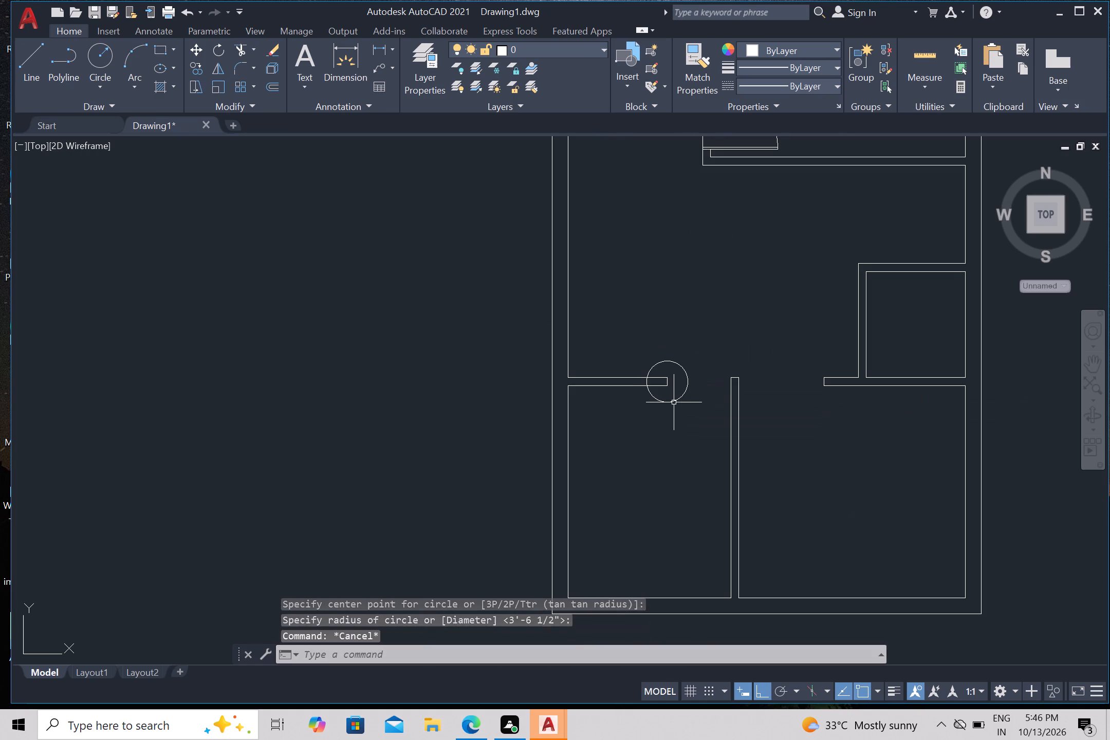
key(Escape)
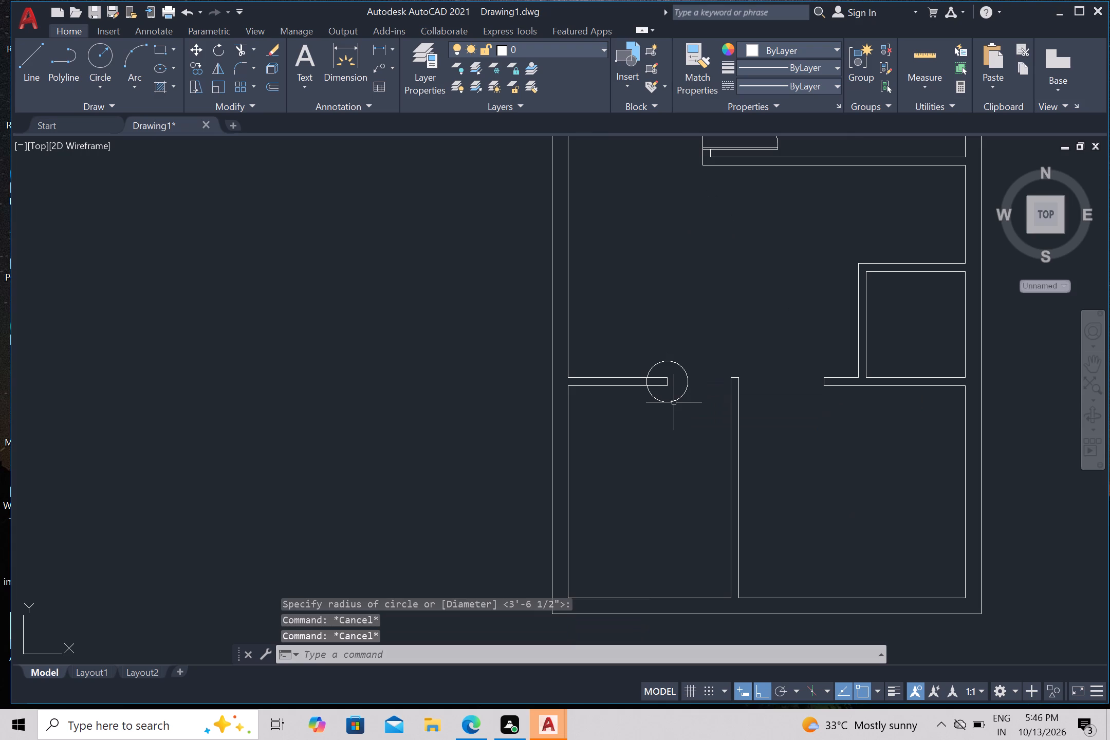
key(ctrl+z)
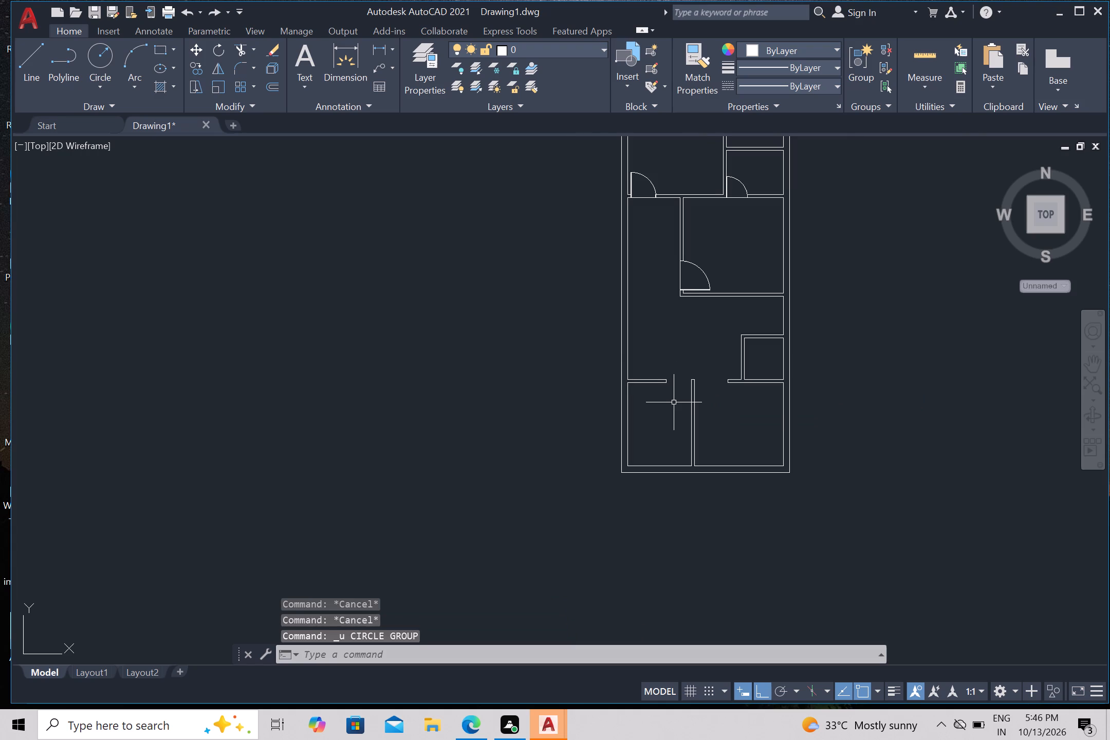
Draw a circle of about 3' radius centred on the upper corner of the lower-left room partition's end.
ctrl+scroll(697, 326, up, 3)
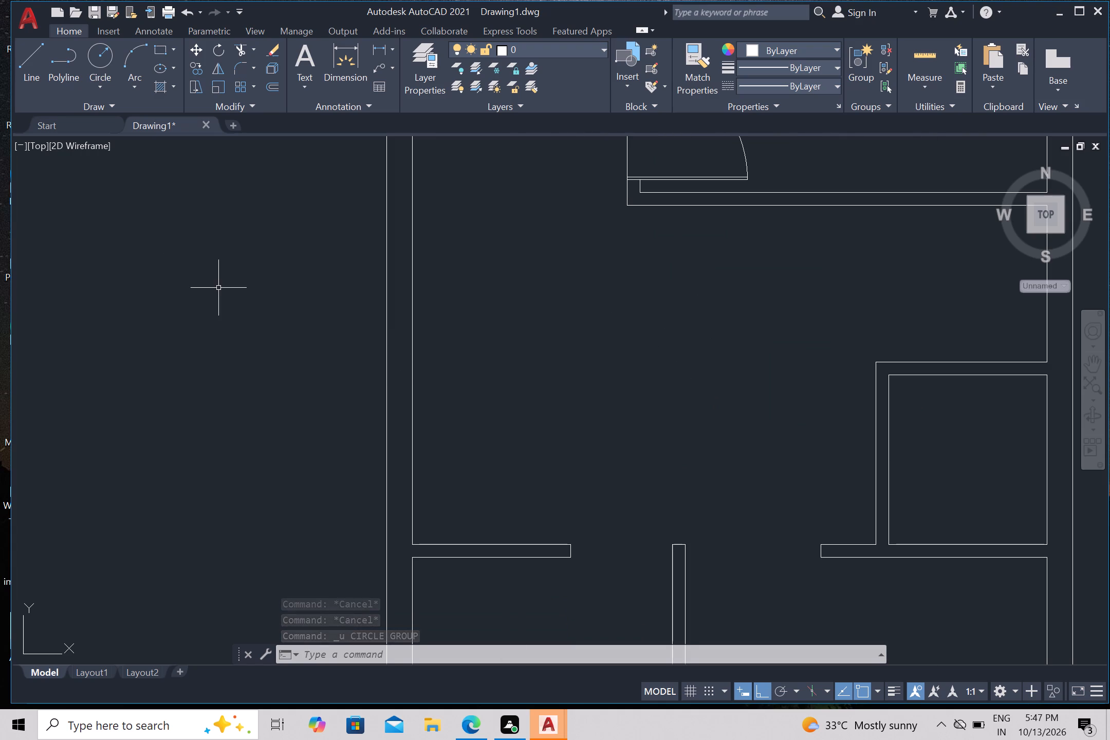
click(100, 54)
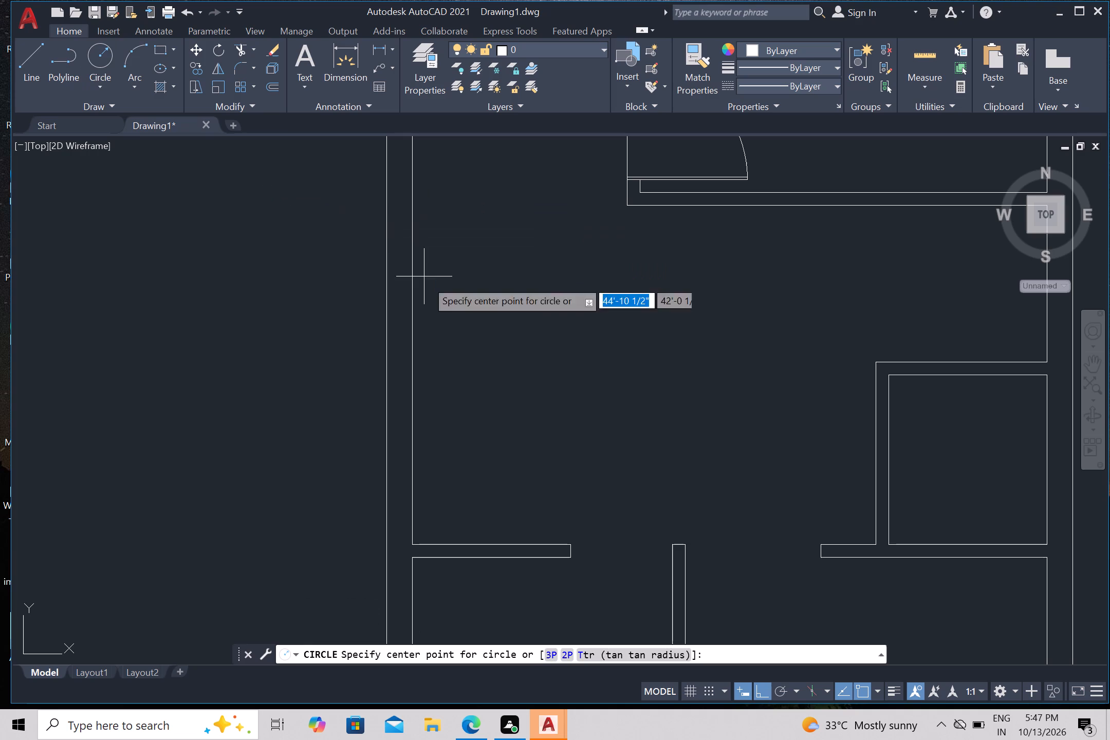
click(570, 546)
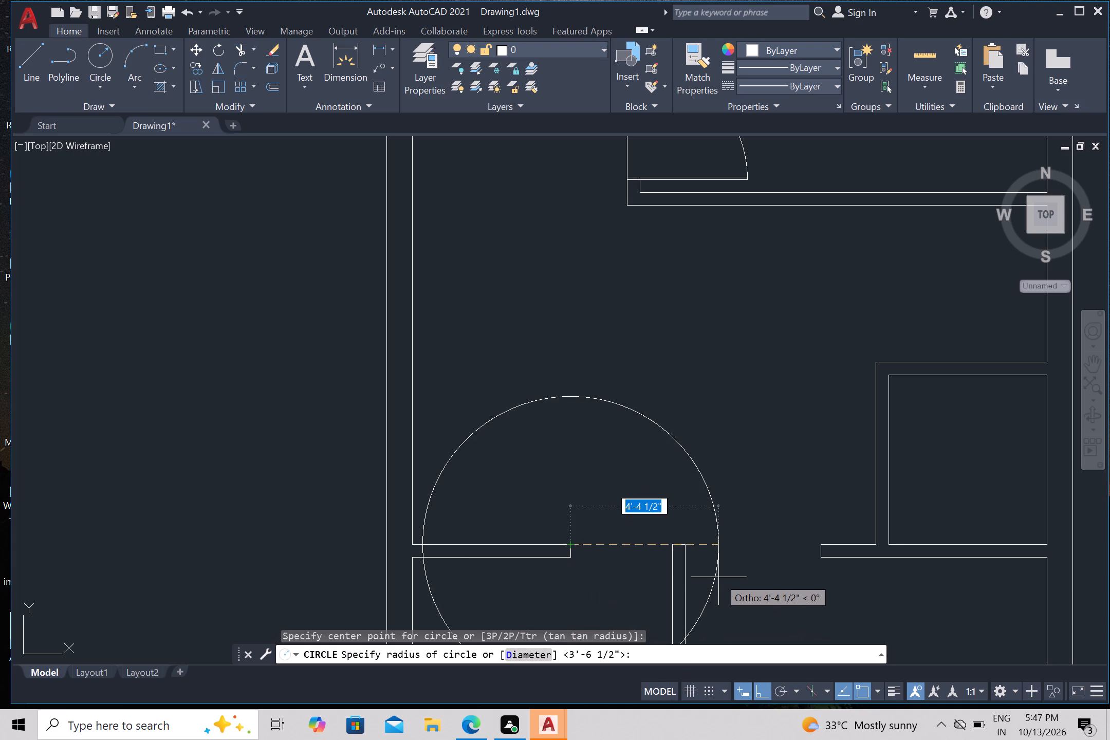
click(675, 569)
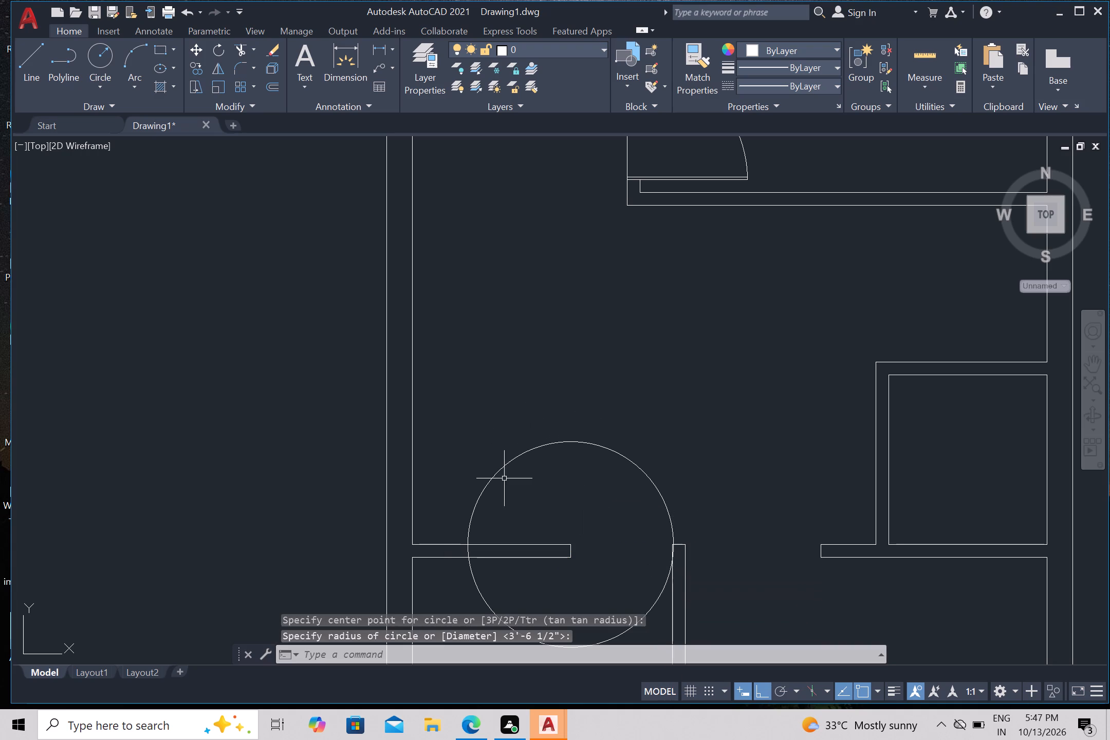
Draw a 3' horizontal line from the circle's centre across the opening to the lower vertical partition's upper-left corner.
click(30, 62)
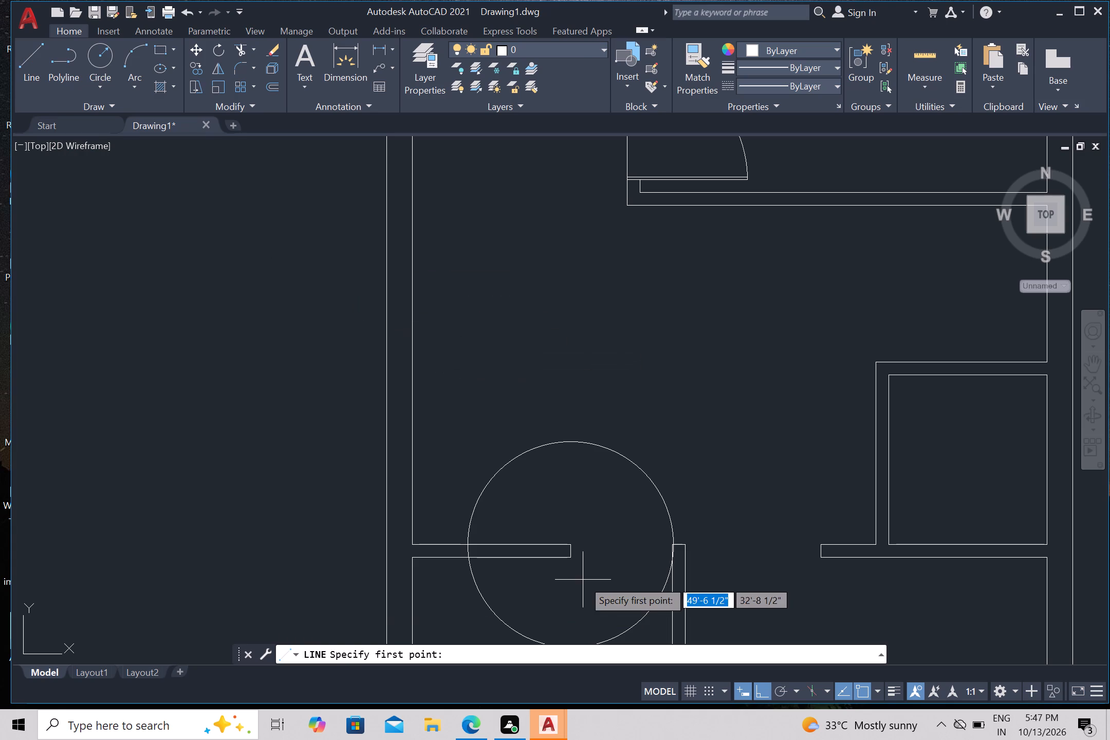
click(572, 543)
drag(572, 543, 670, 544)
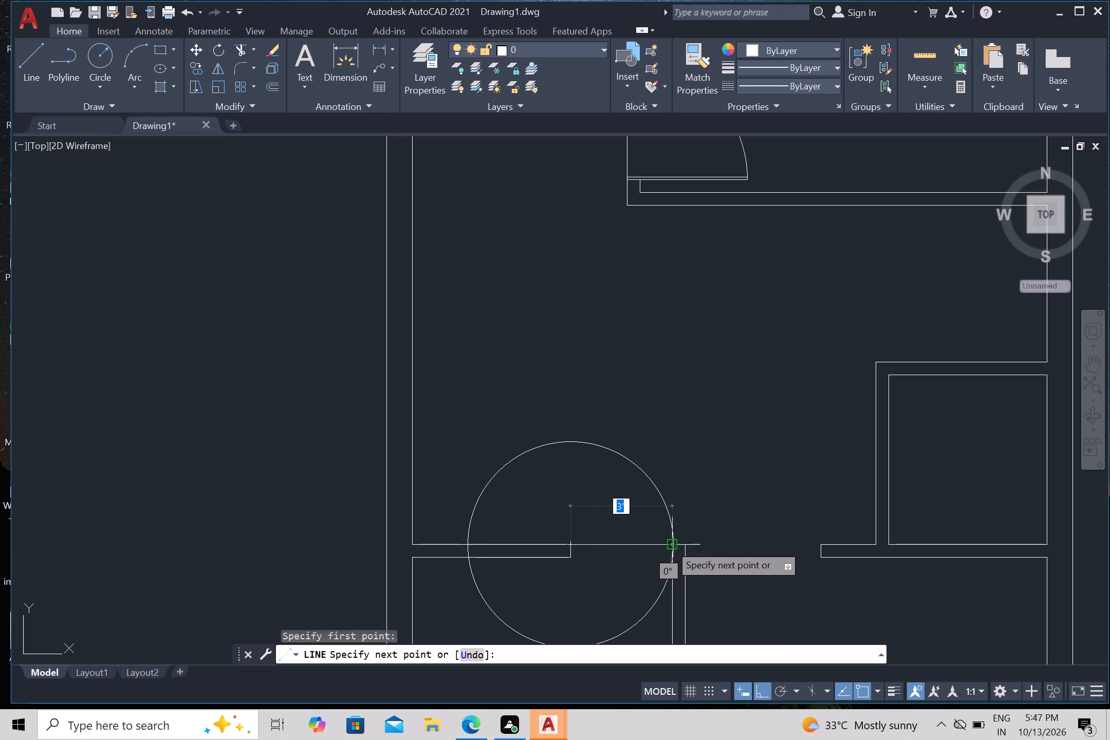
drag(670, 544, 672, 545)
click(672, 545)
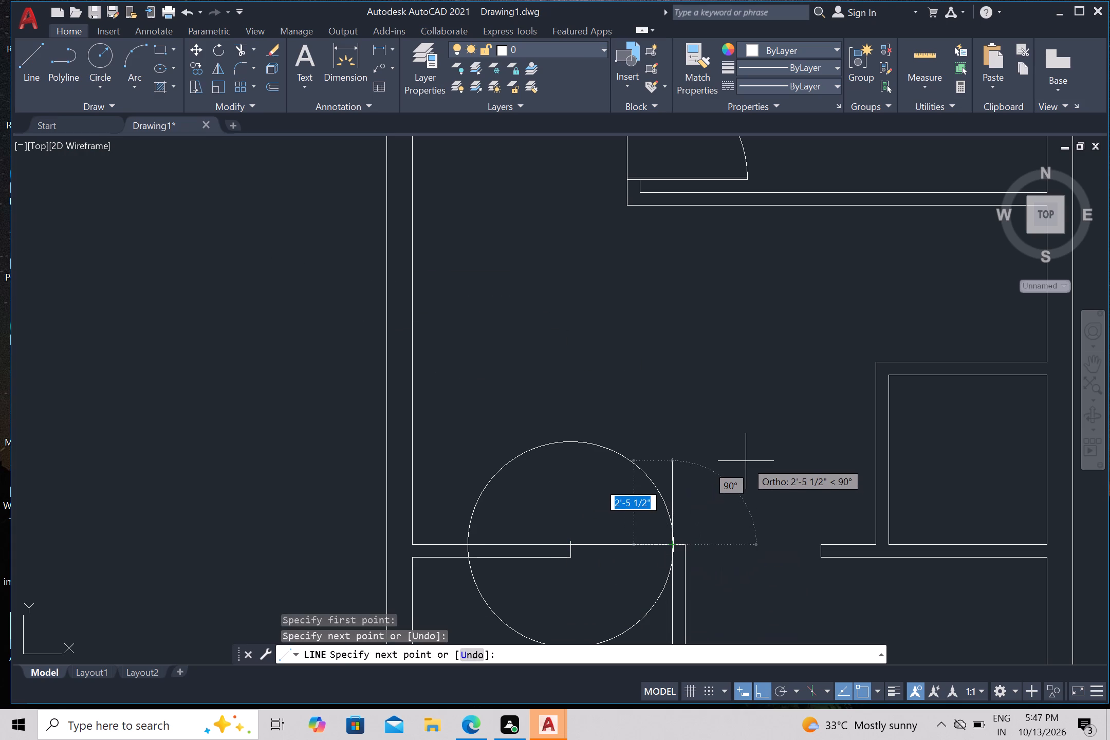
key(Escape)
click(747, 464)
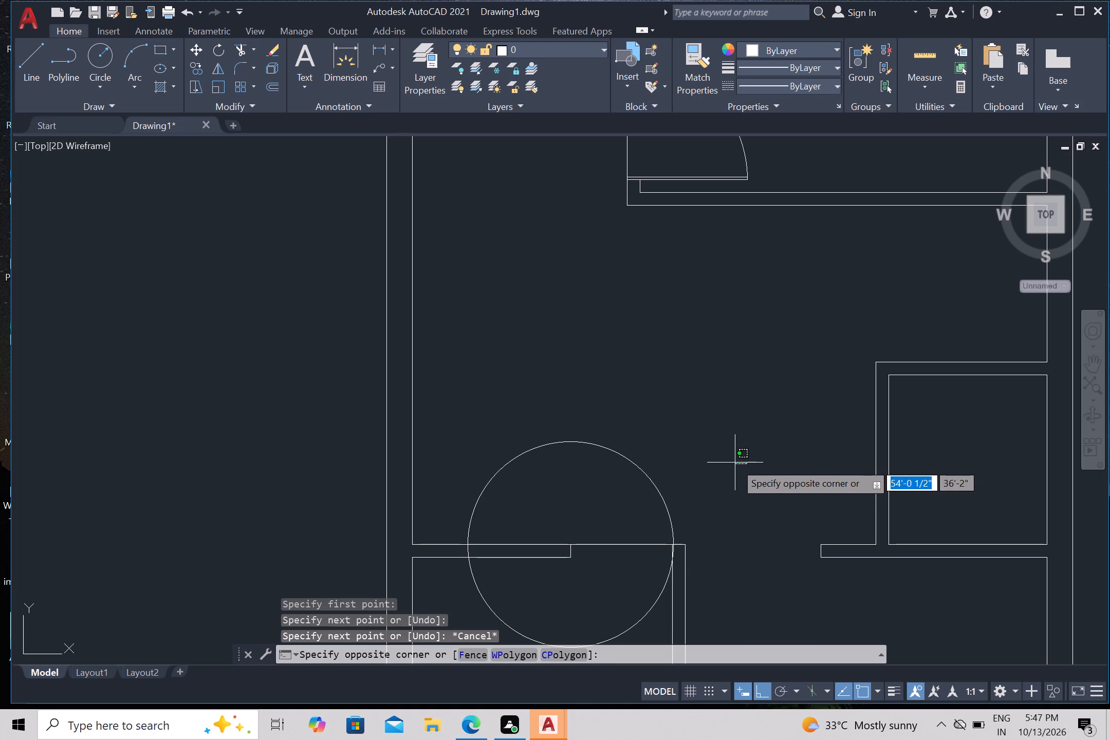
Trim away the upper half of the circle above the lower-left room's opening line.
text(tr)
key(Return)
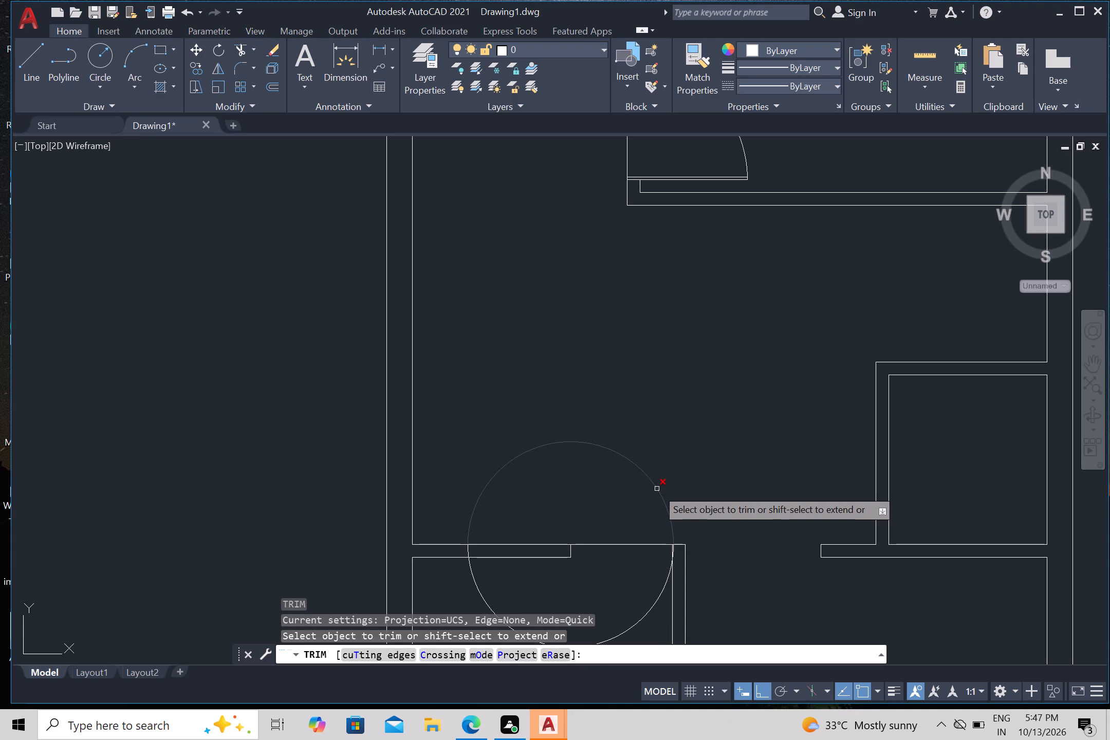
click(657, 489)
scroll(657, 488, down, 1)
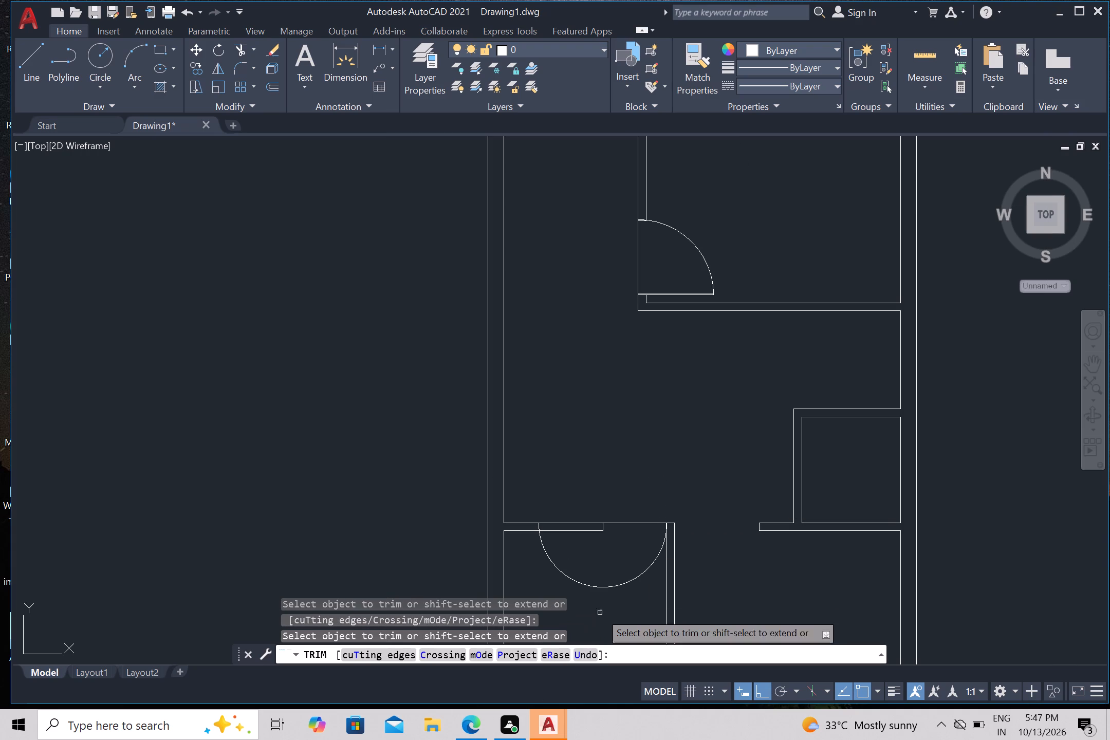
middle_drag(619, 604, 594, 504)
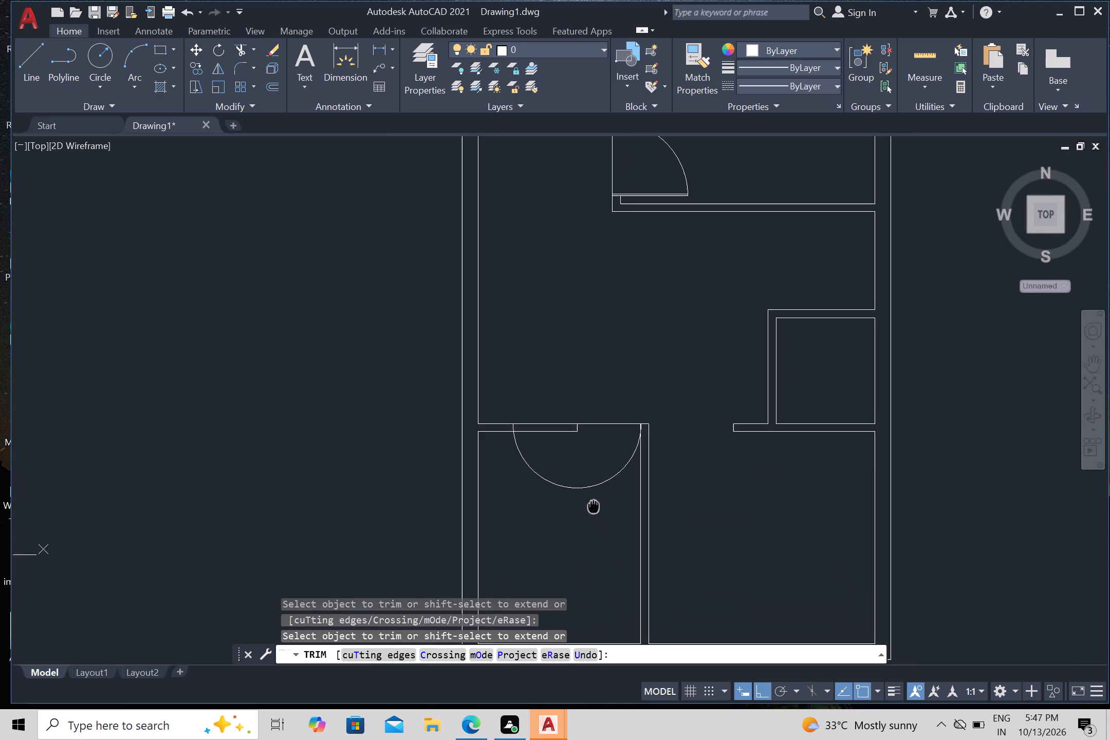
middle_drag(594, 504, 592, 492)
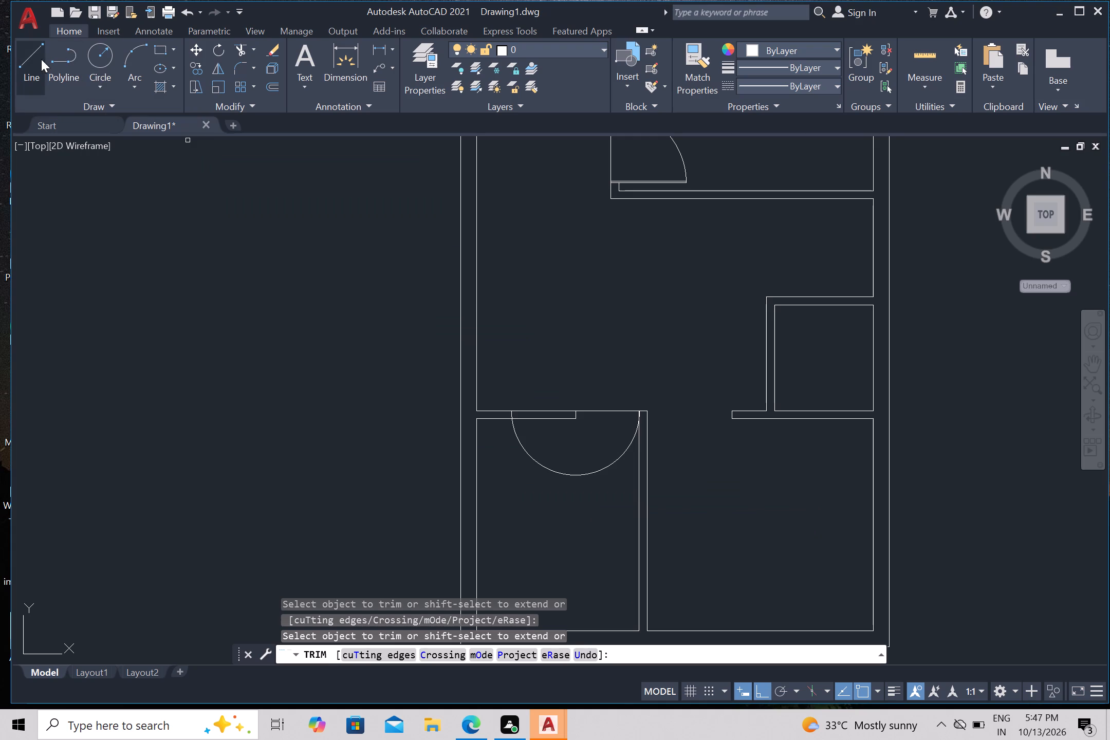
Draw a vertical door-leaf line from the semicircle's centre down past the arc, and offset it 1" toward the opening.
click(38, 59)
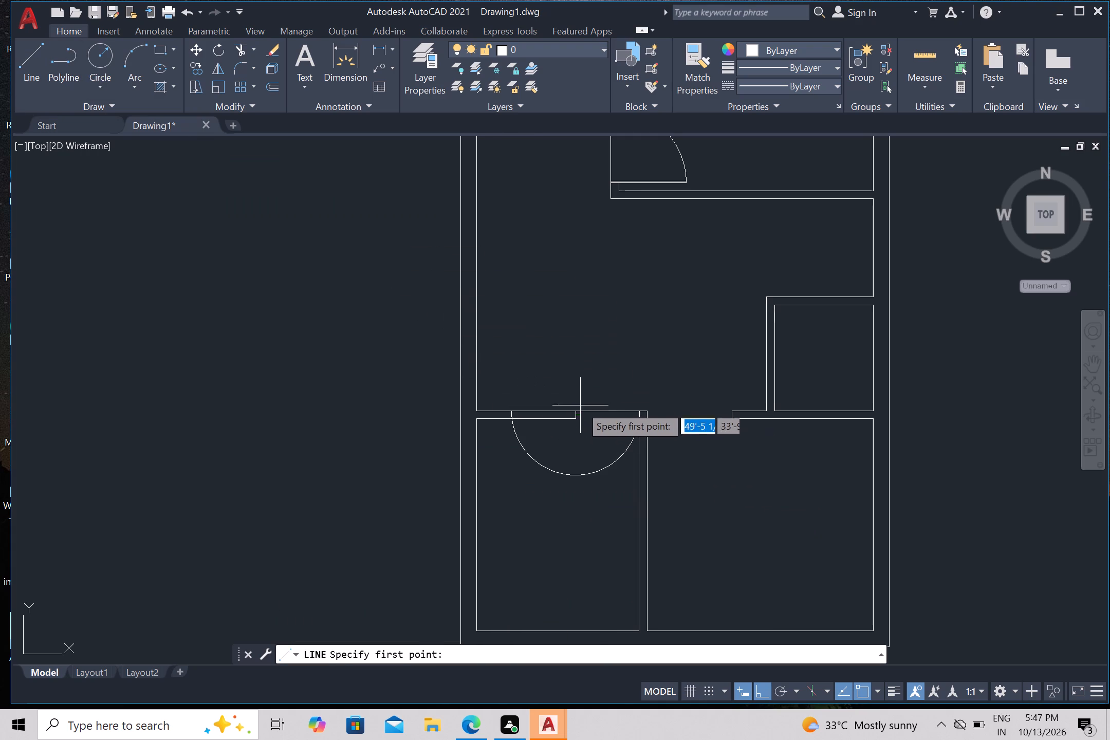
click(576, 411)
click(572, 511)
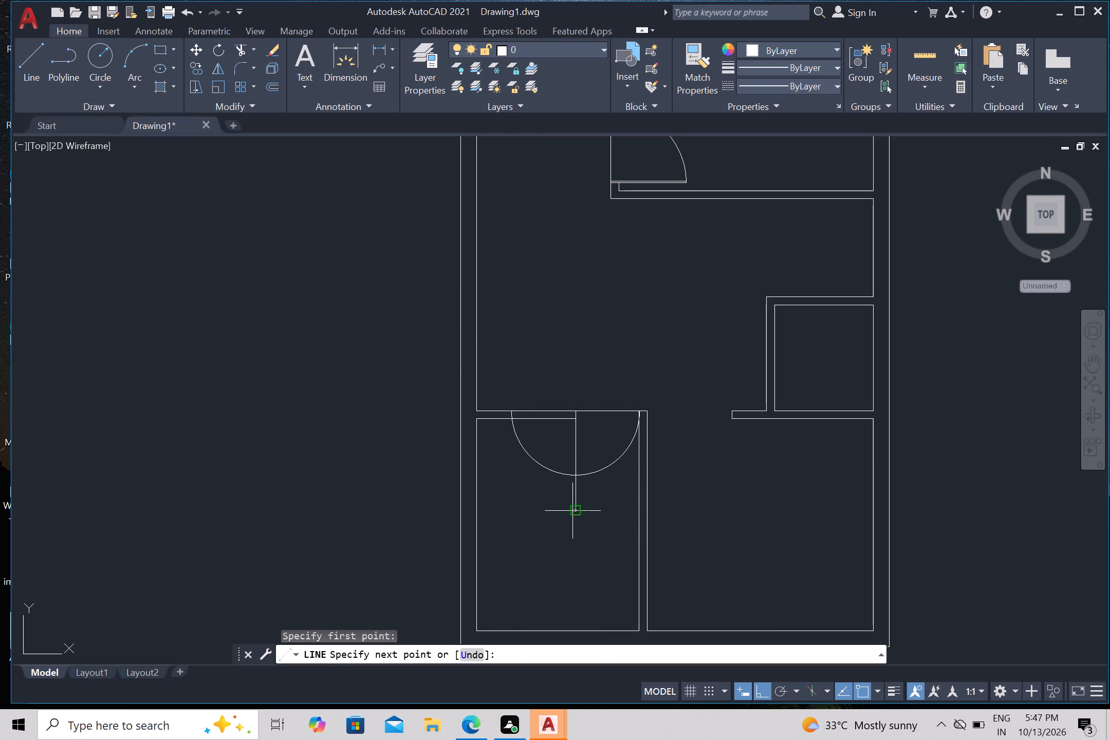
key(Escape)
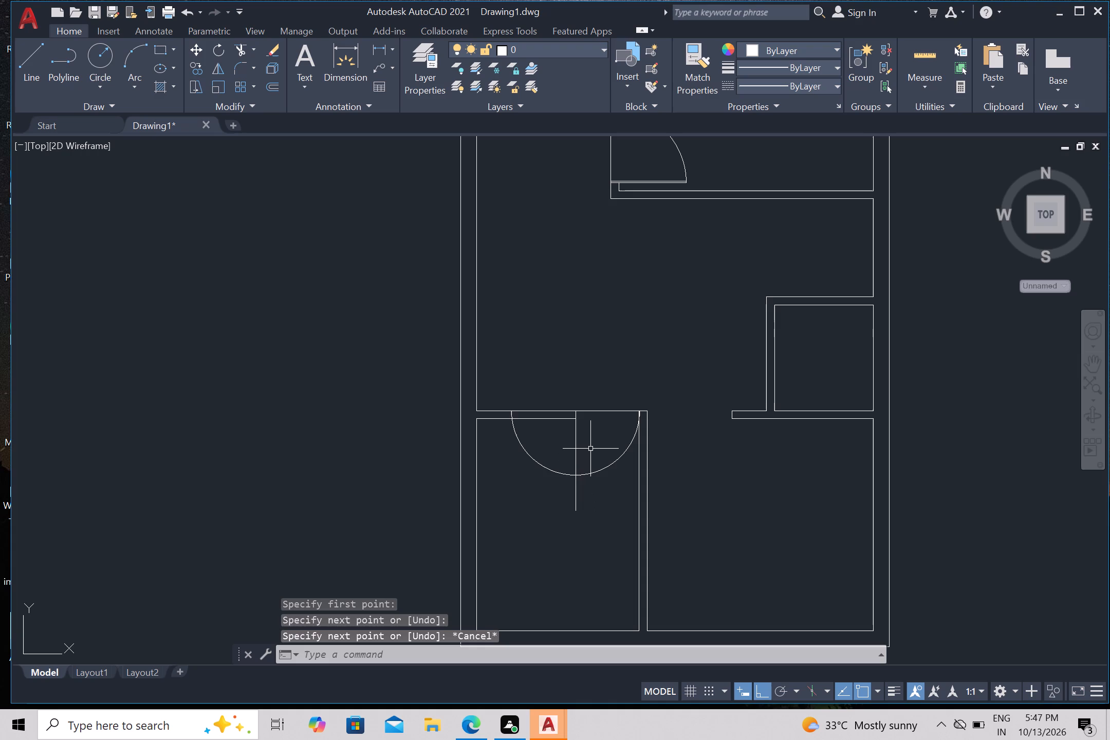
key(o)
key(Return)
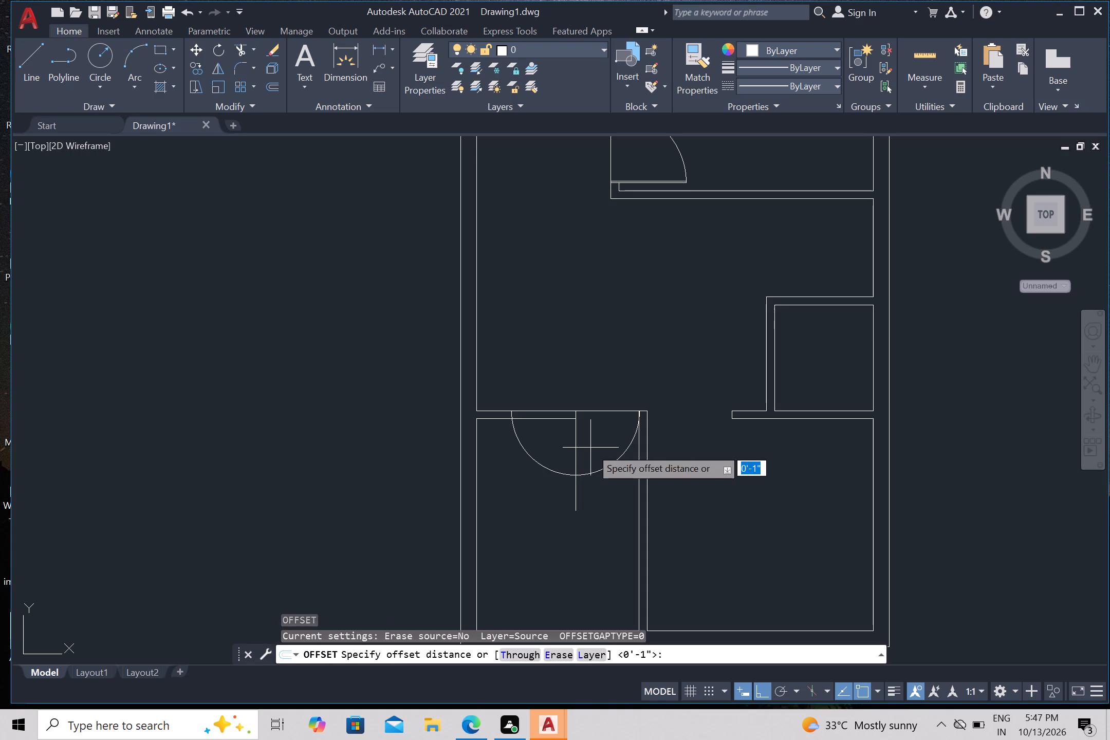
key(Return)
click(577, 457)
click(593, 455)
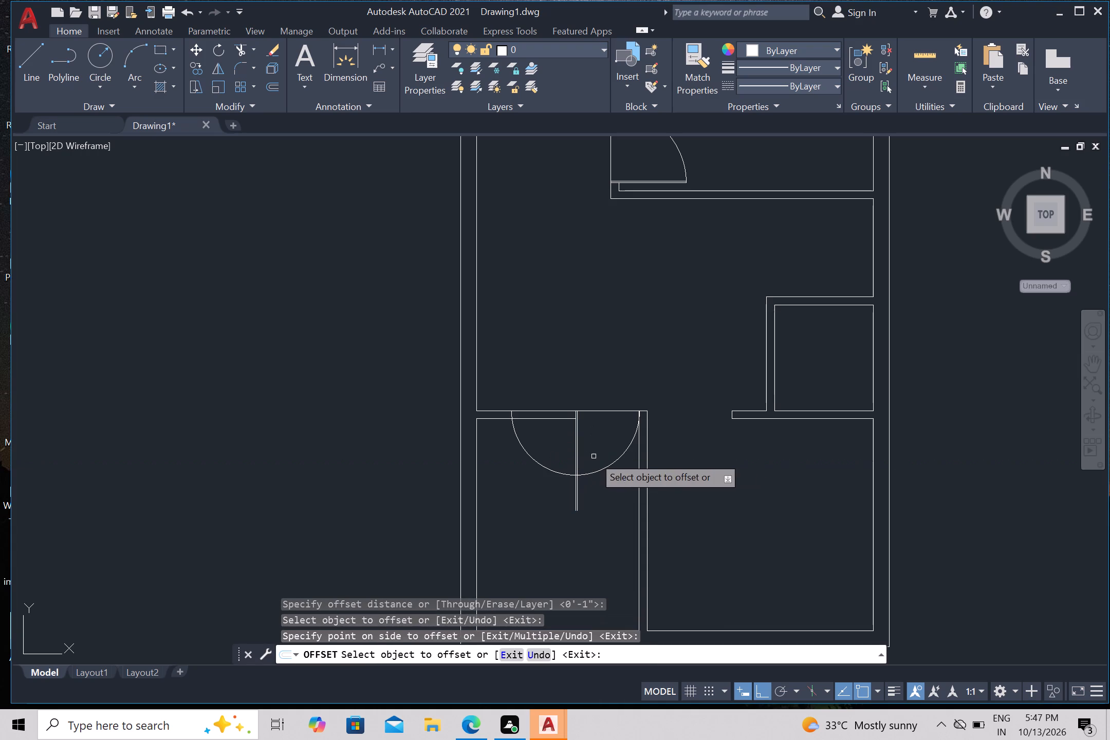
key(Escape)
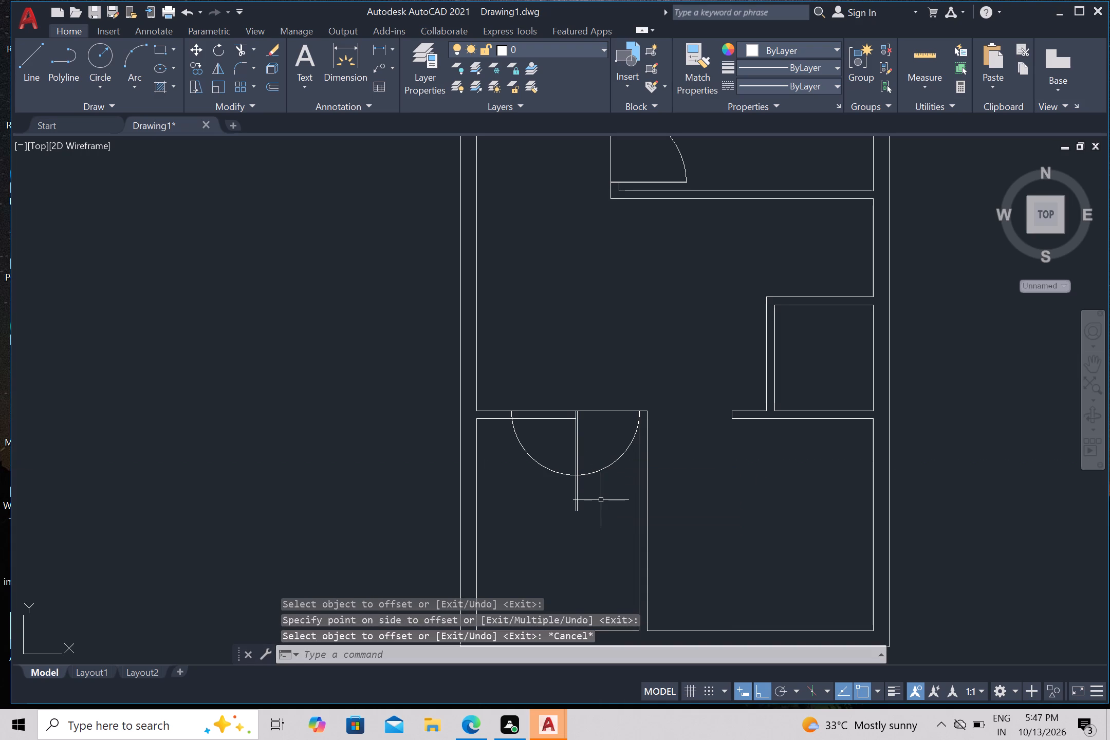
Trim the leaf lines below the arc, the arc's left quarter and its remnant inside the partition to finish the lower-left door swing.
text(tr)
key(Return)
click(593, 501)
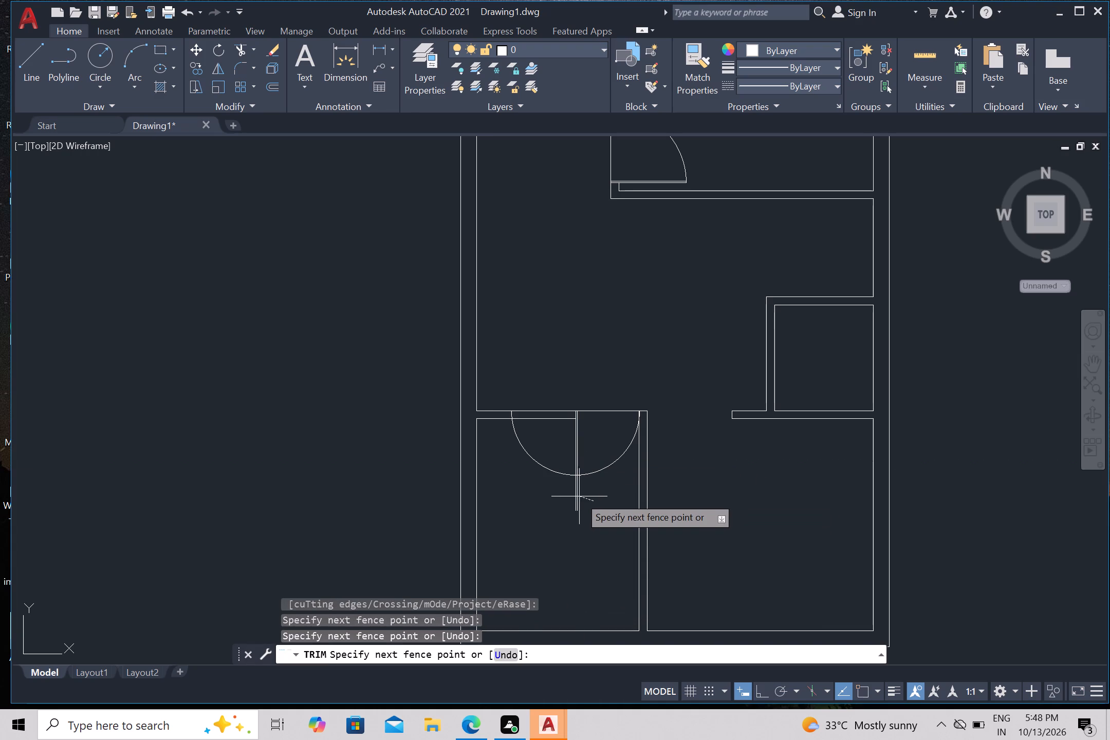
click(553, 459)
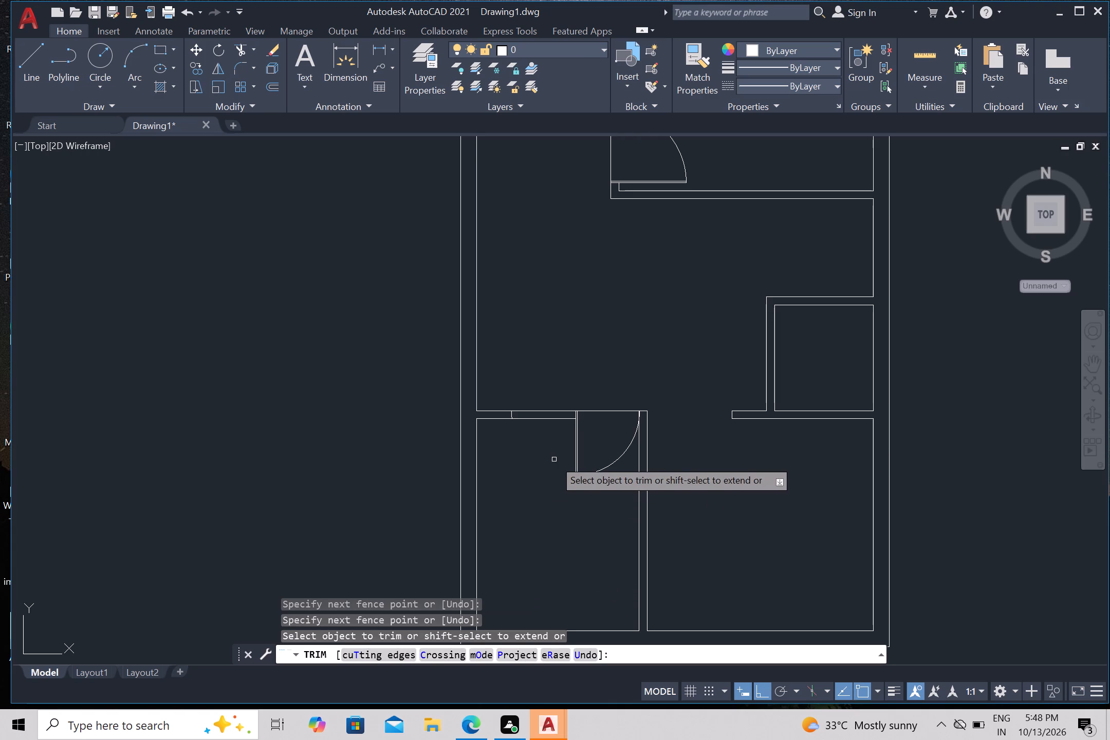
scroll(506, 411, up, 3)
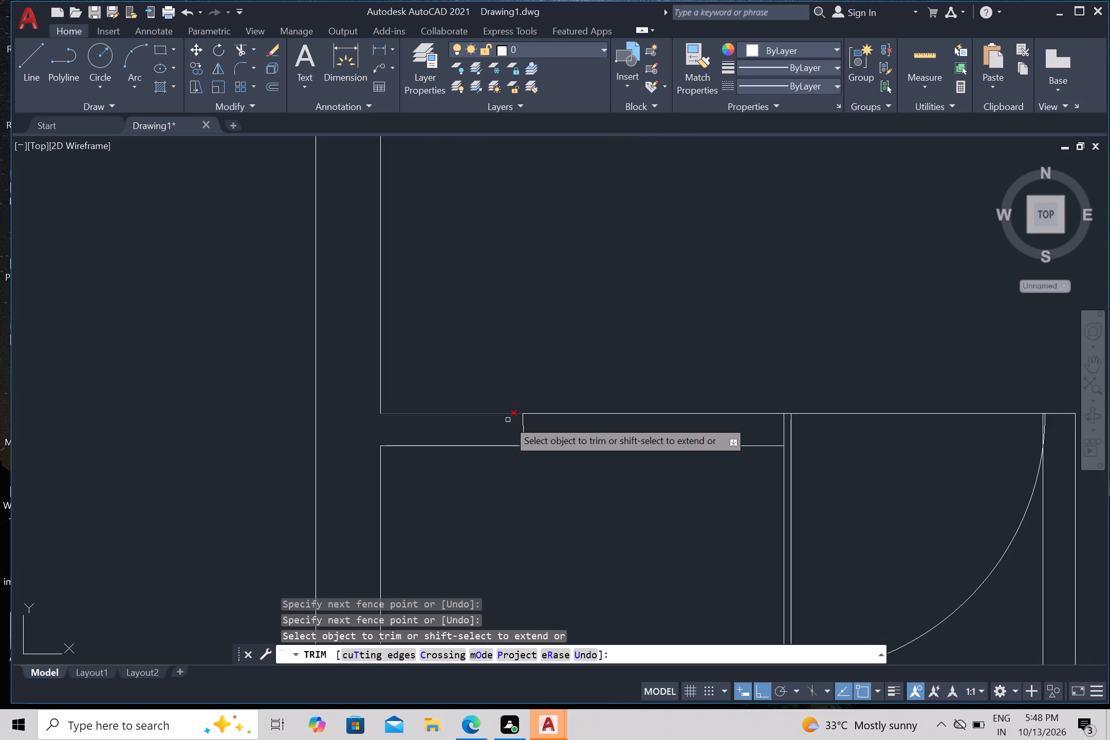
click(508, 428)
click(535, 428)
scroll(538, 428, down, 3)
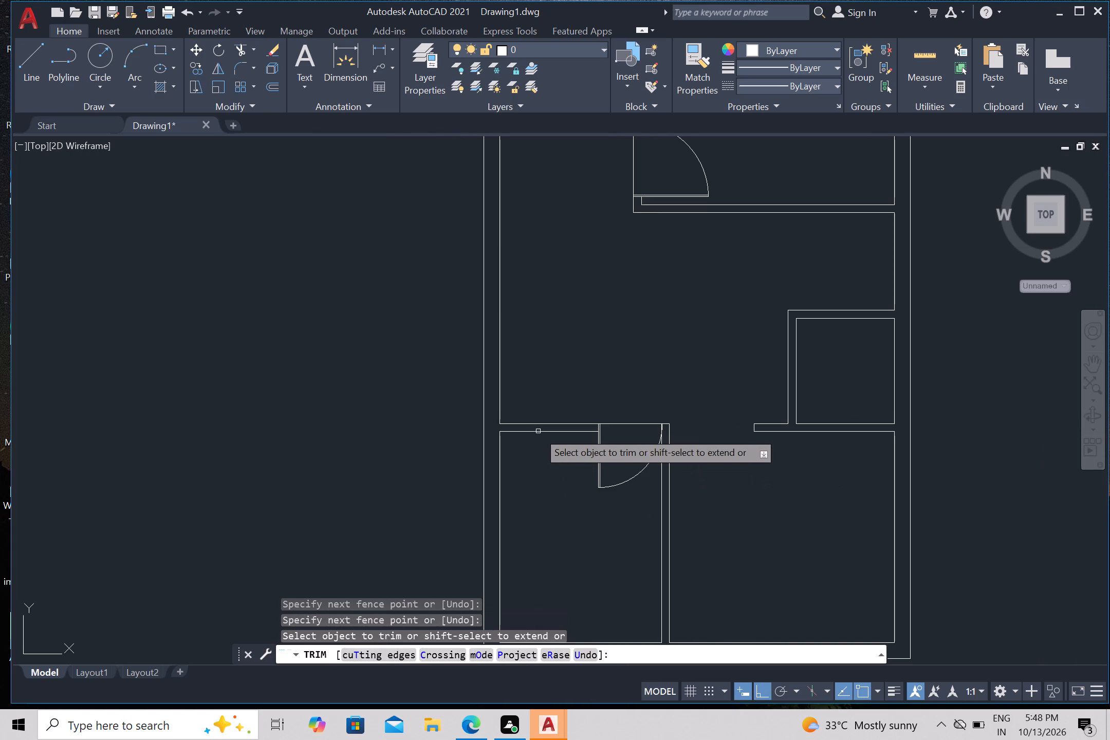
Draw a circle of about 1'-10" radius centred on the lower vertical partition's upper-right corner.
scroll(543, 455, down, 1)
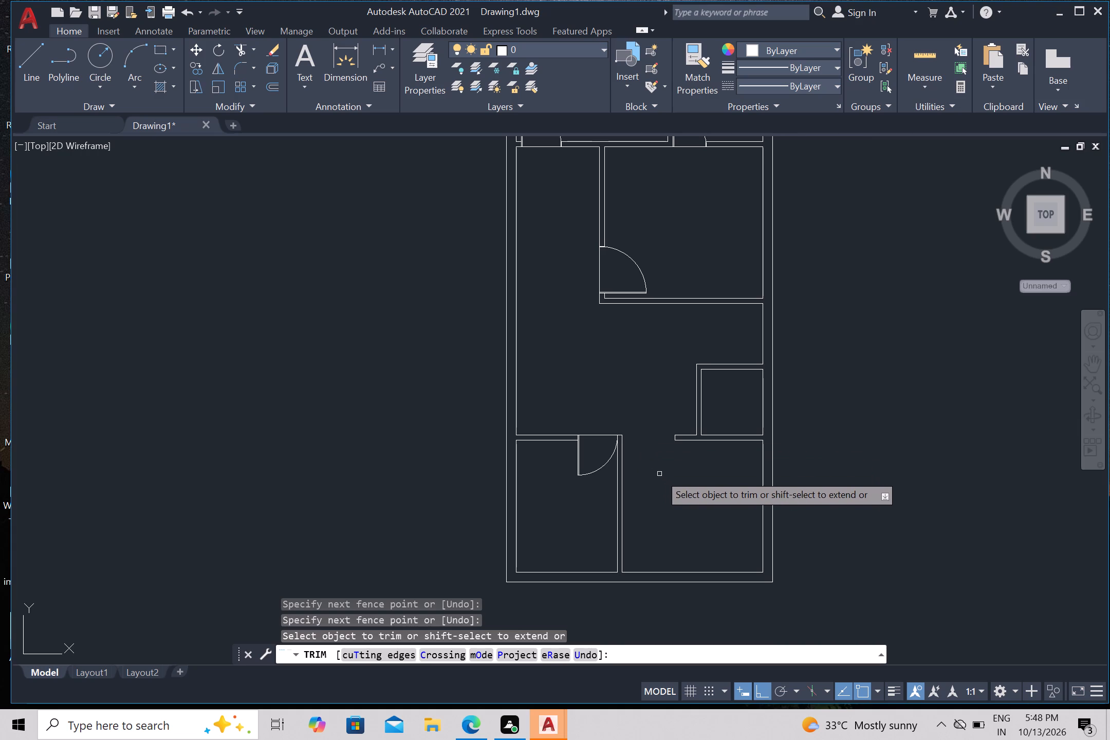
scroll(651, 451, up, 2)
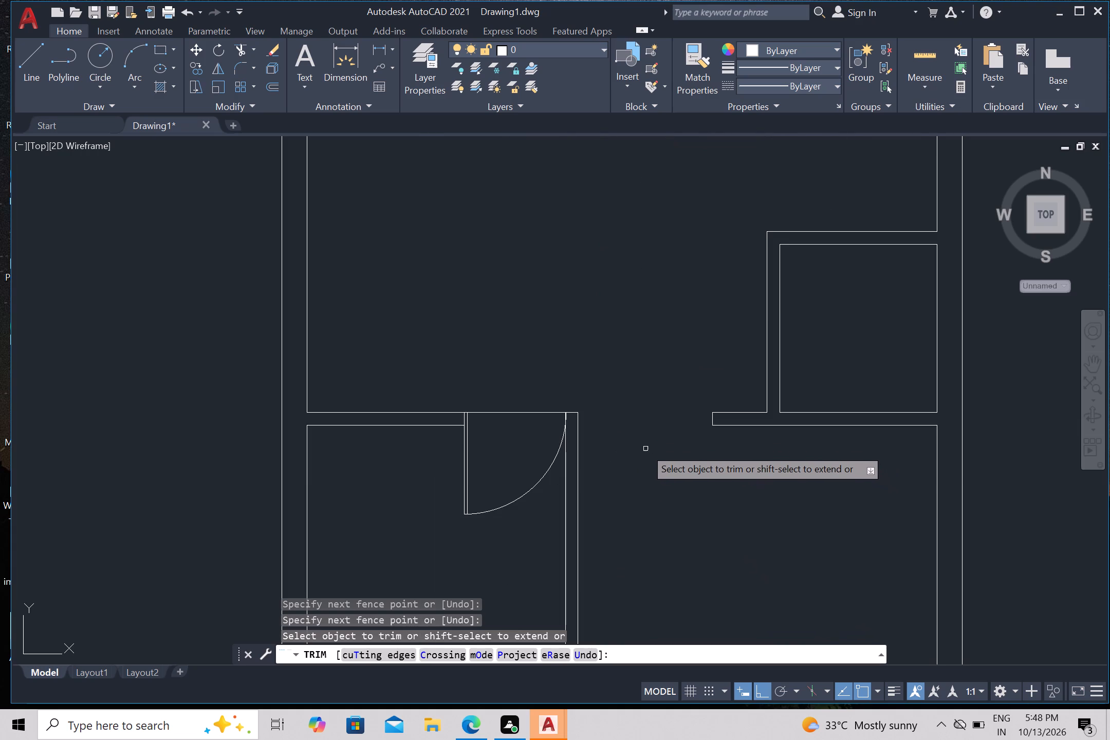
scroll(636, 418, up, 1)
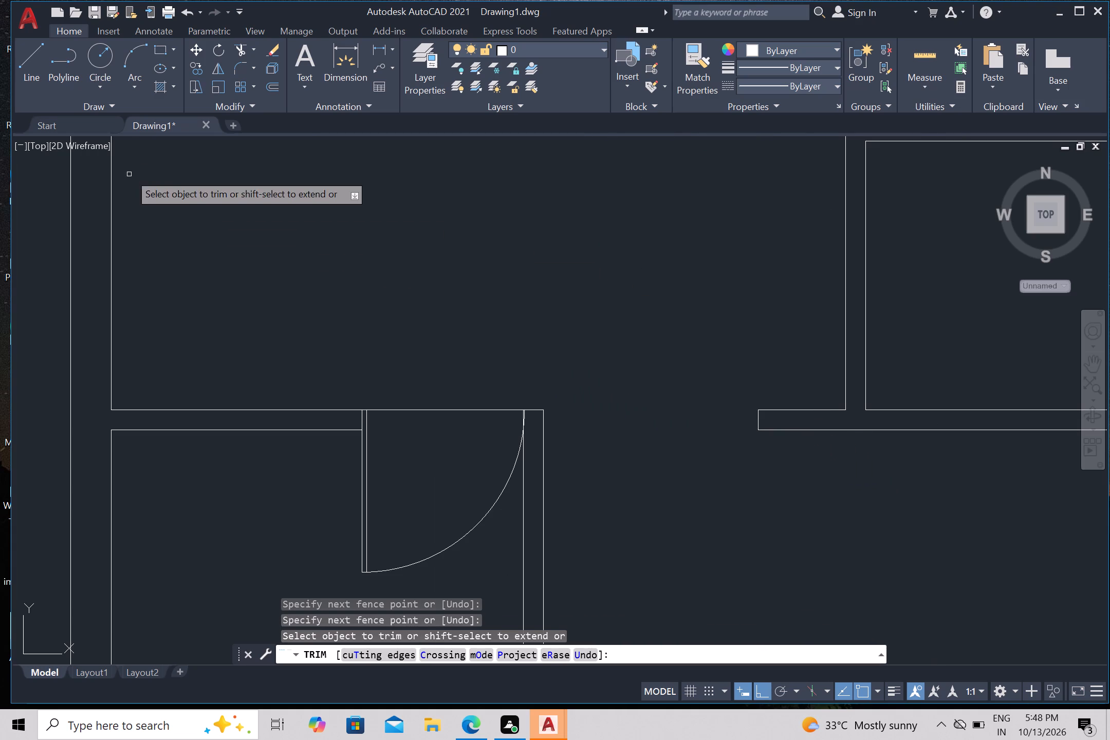
click(99, 63)
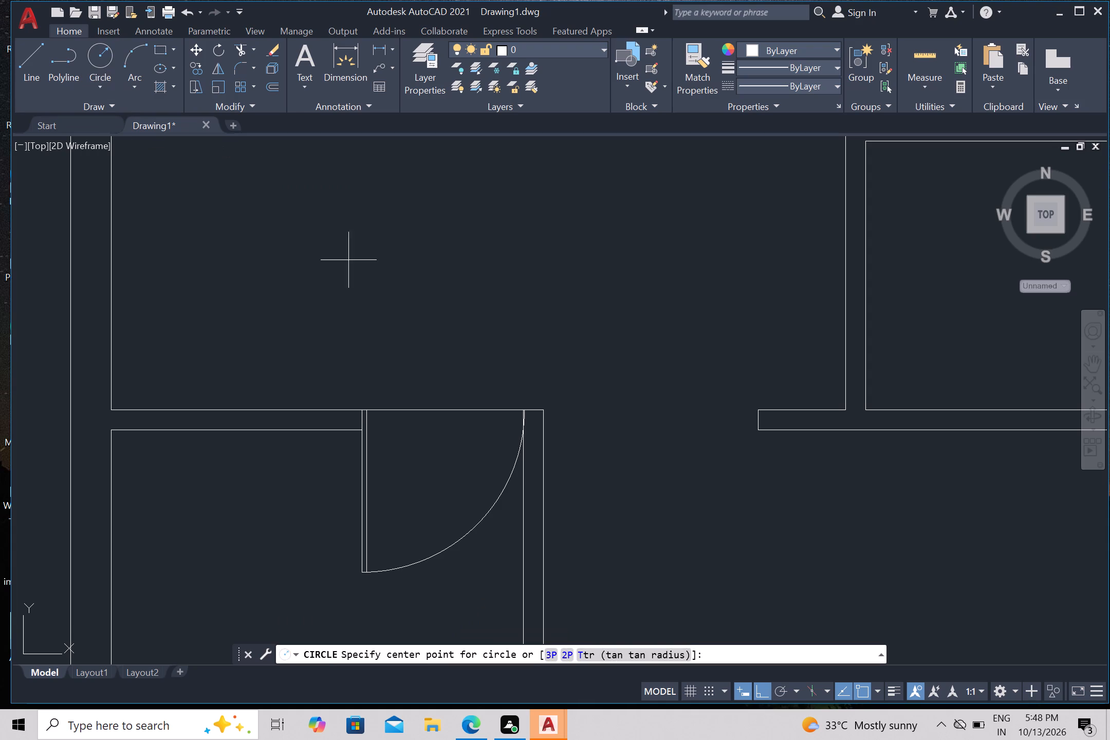
click(546, 409)
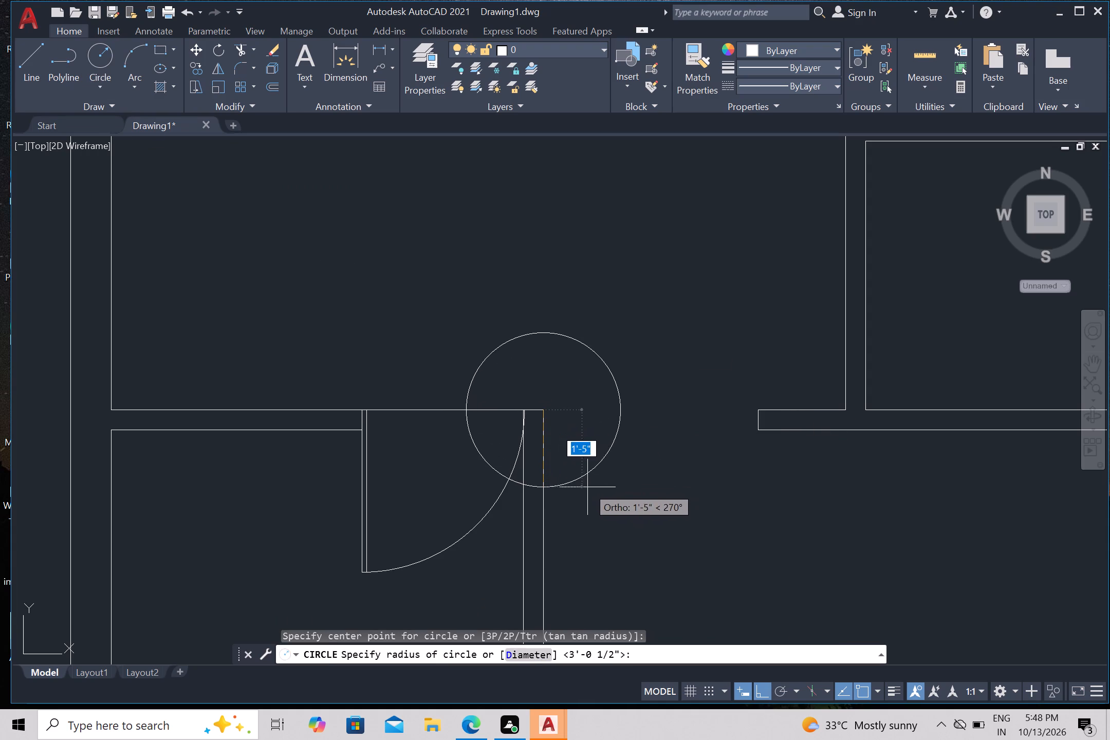
click(608, 509)
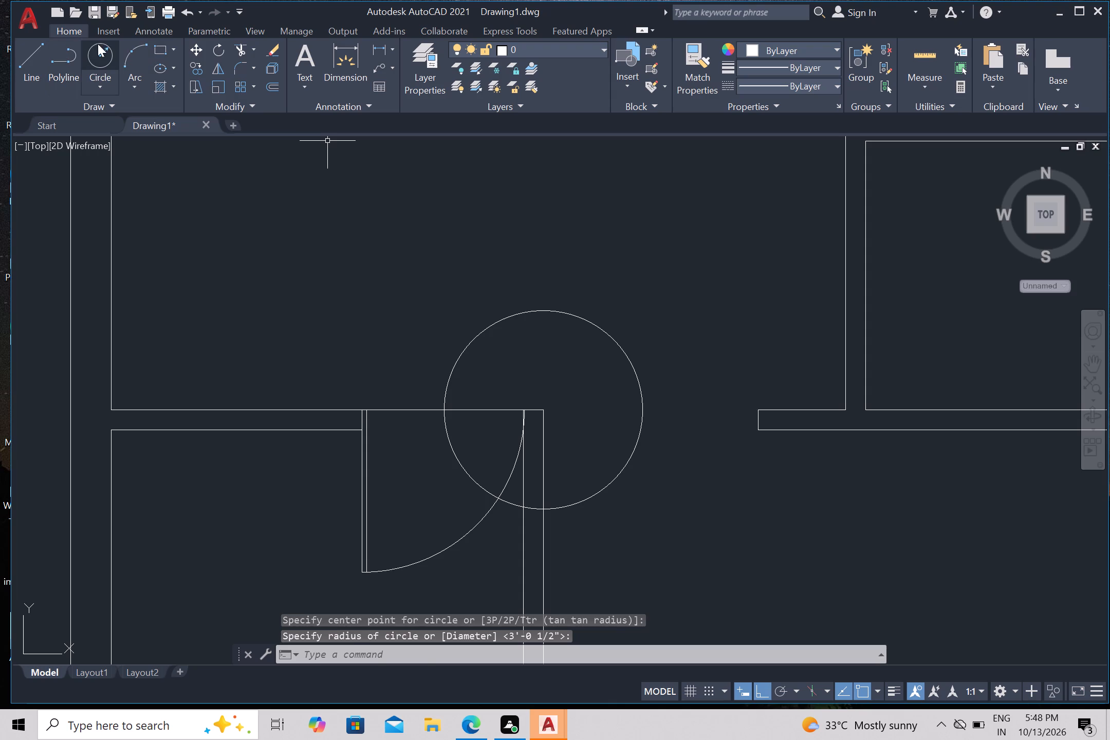
Draw a circle of about 2'-2" radius centred on the upper corner of the partition end across the opening, touching the first circle.
click(97, 47)
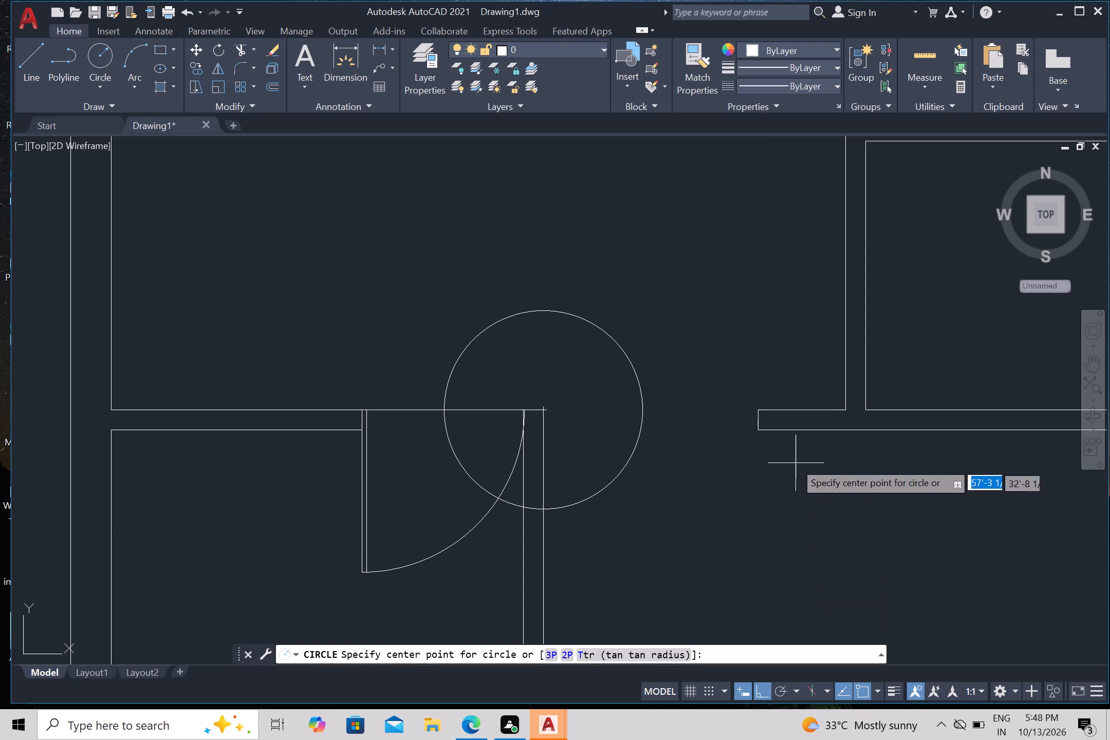
click(761, 410)
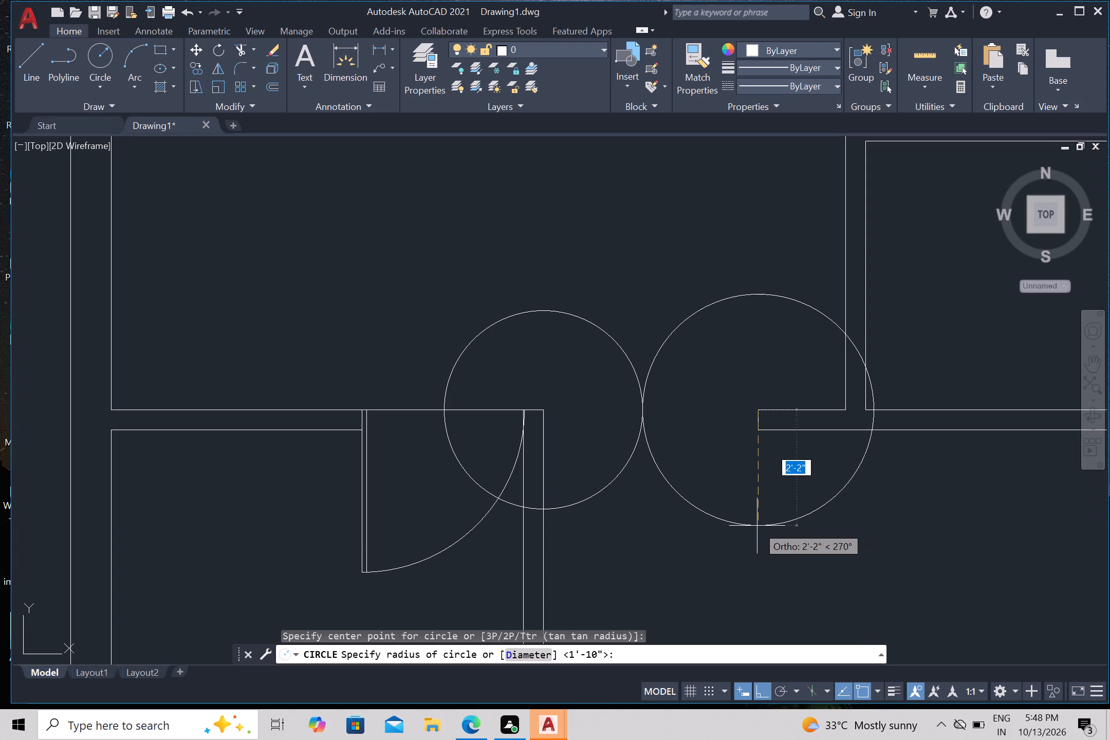
click(757, 526)
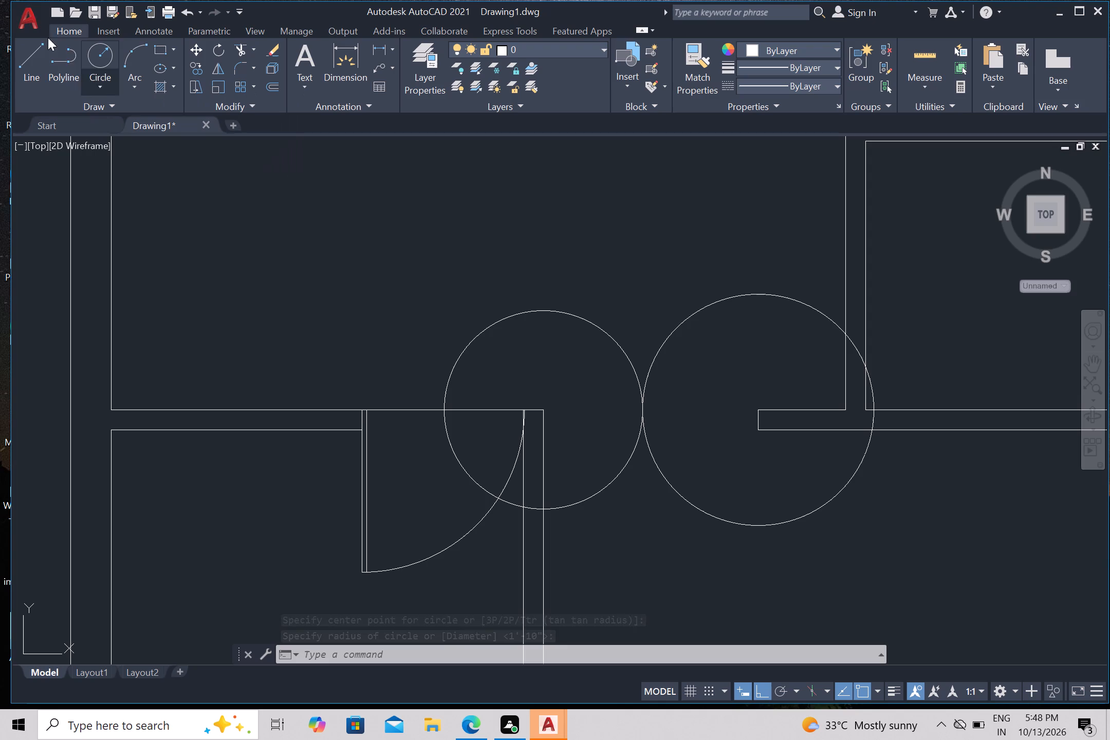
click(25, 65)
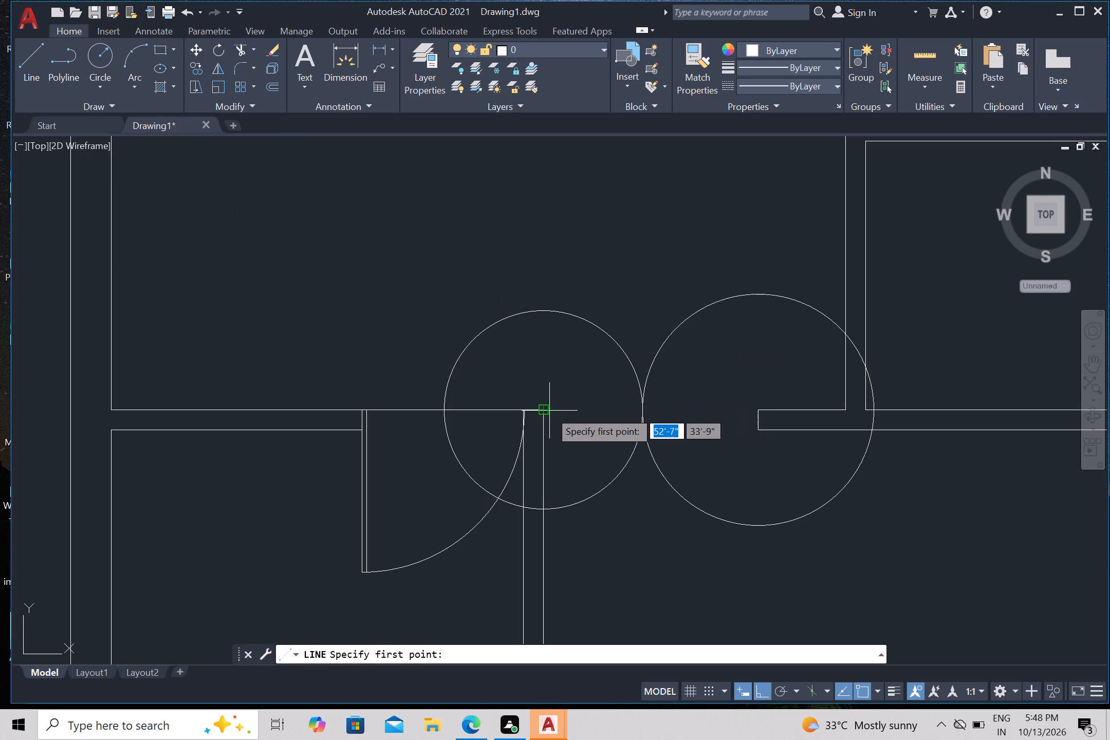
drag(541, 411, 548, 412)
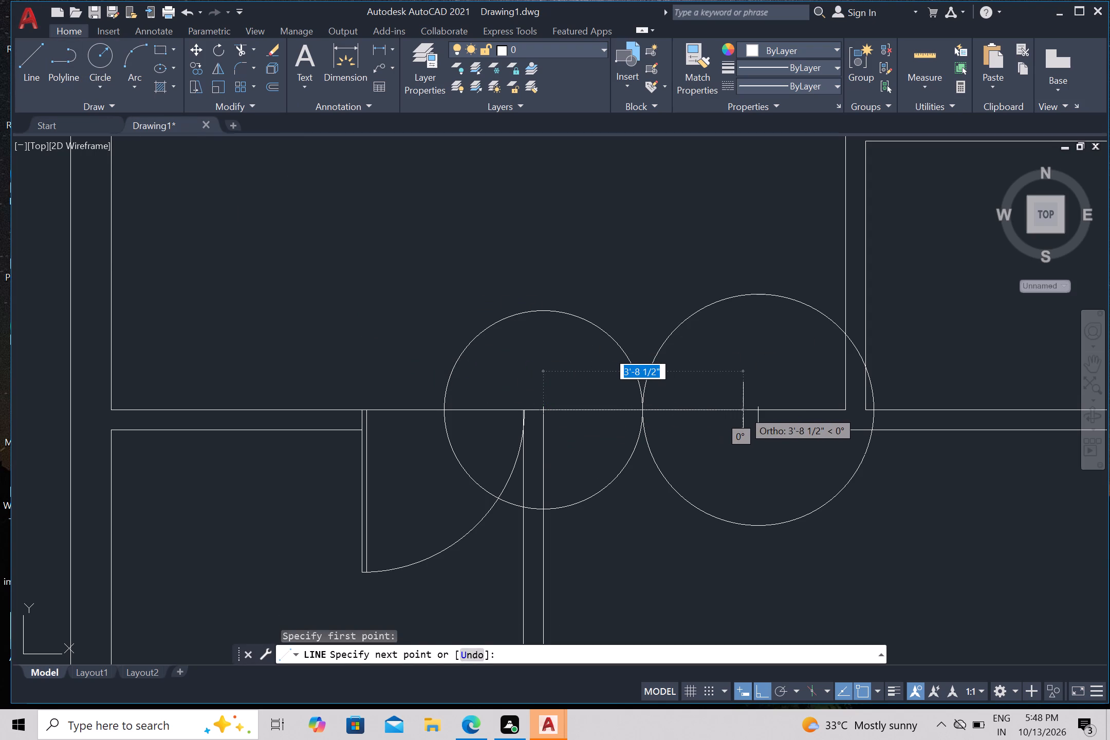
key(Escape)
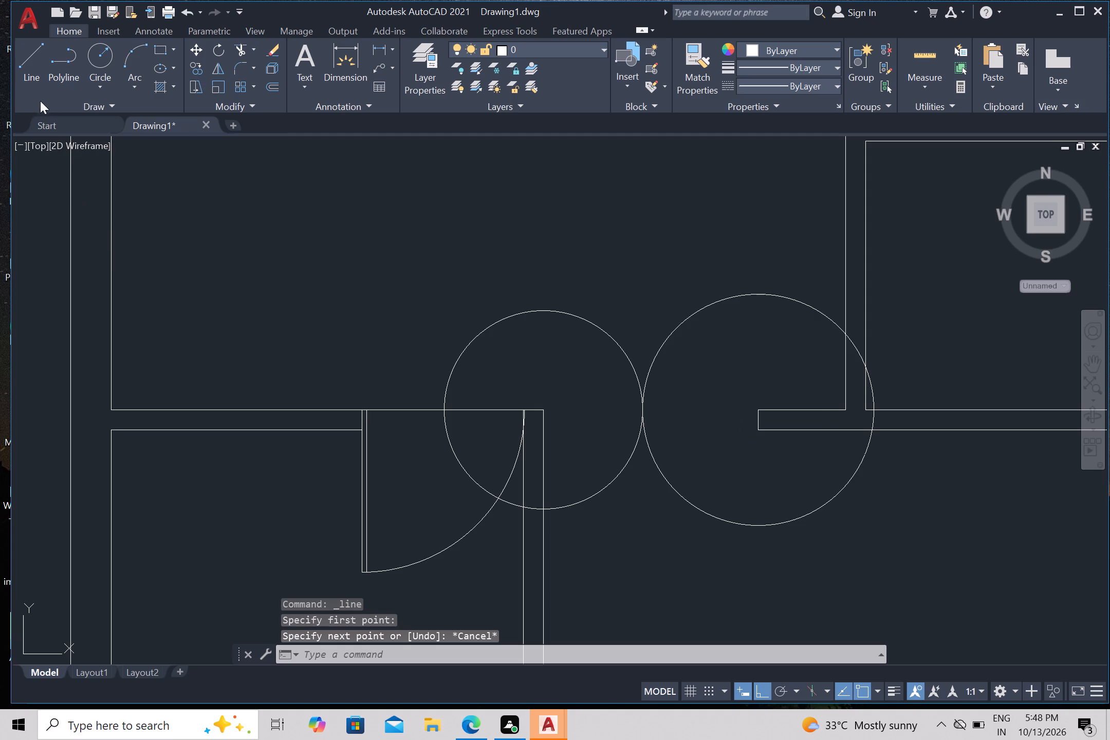
Draw a horizontal line from the lower corner of the right partition's end across the opening, past the lower vertical partition.
click(30, 66)
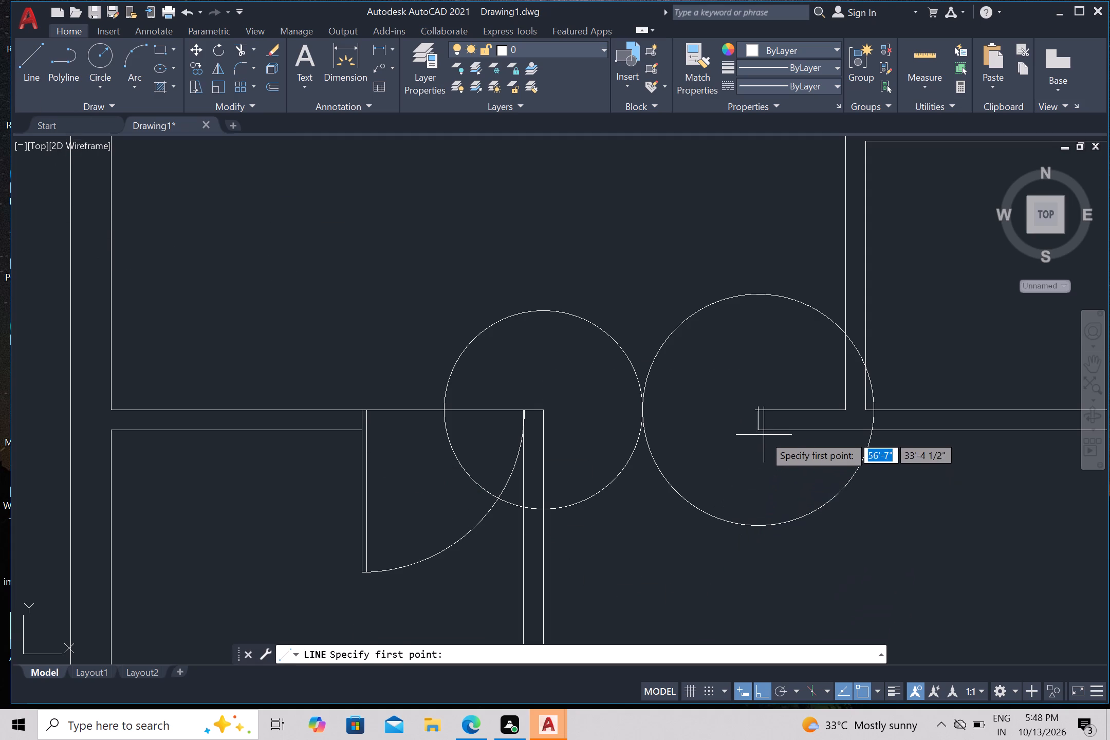
click(760, 430)
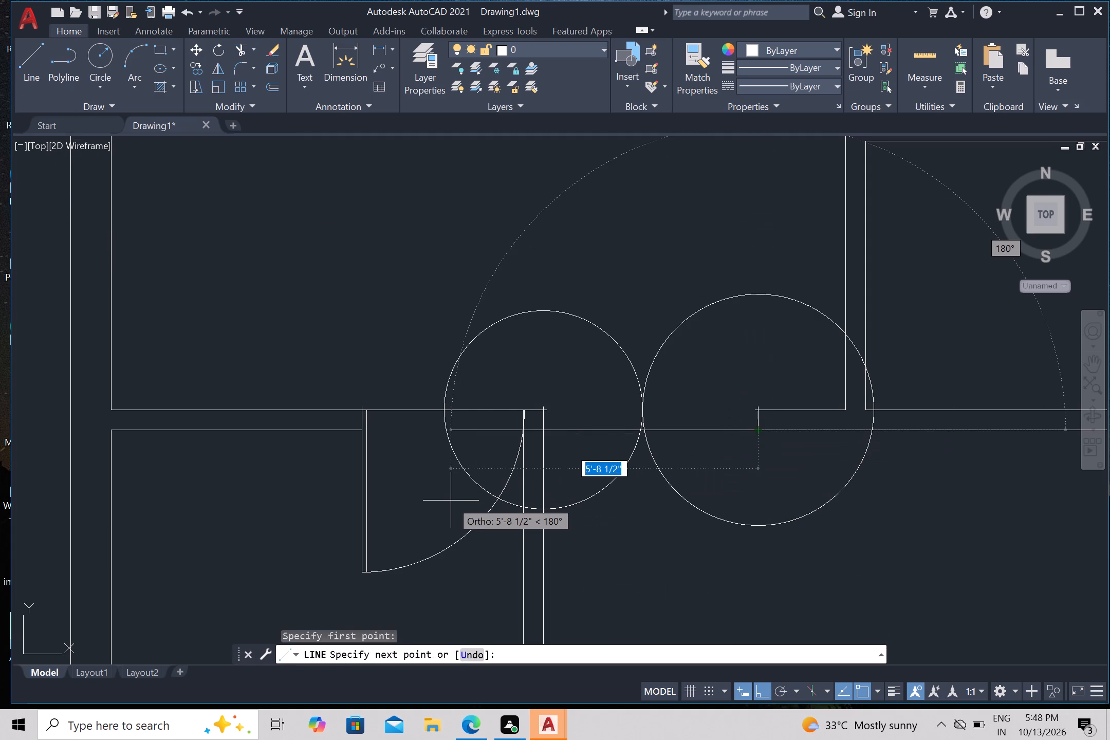
click(469, 501)
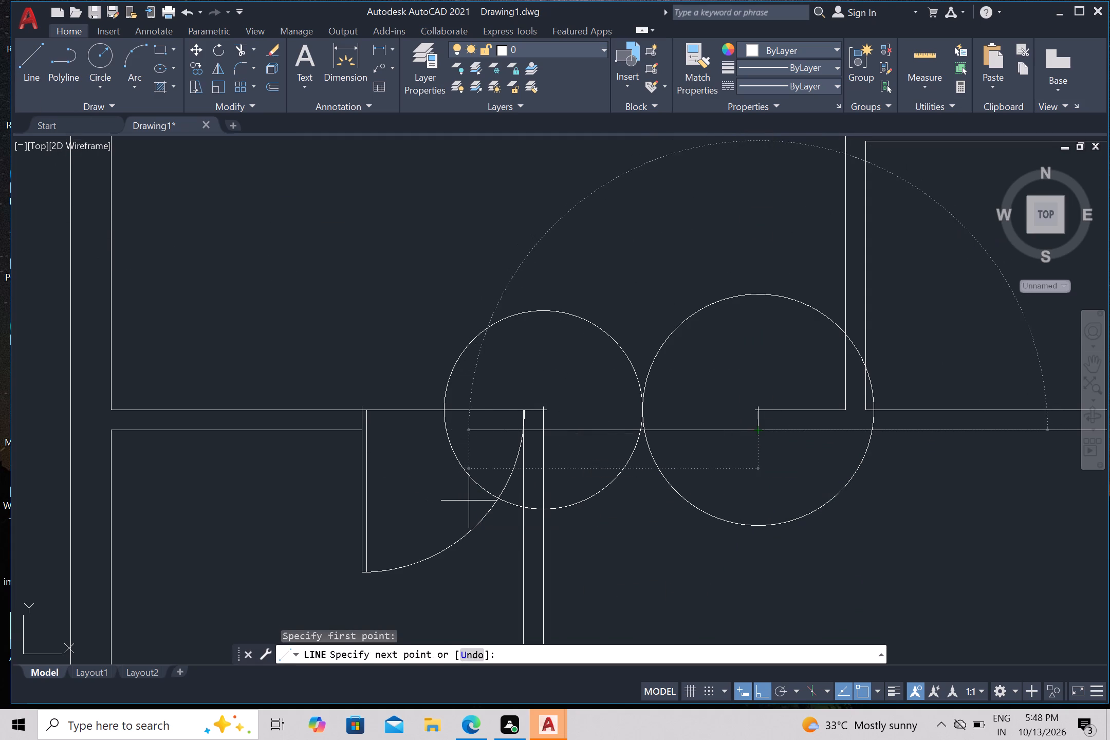
key(Escape)
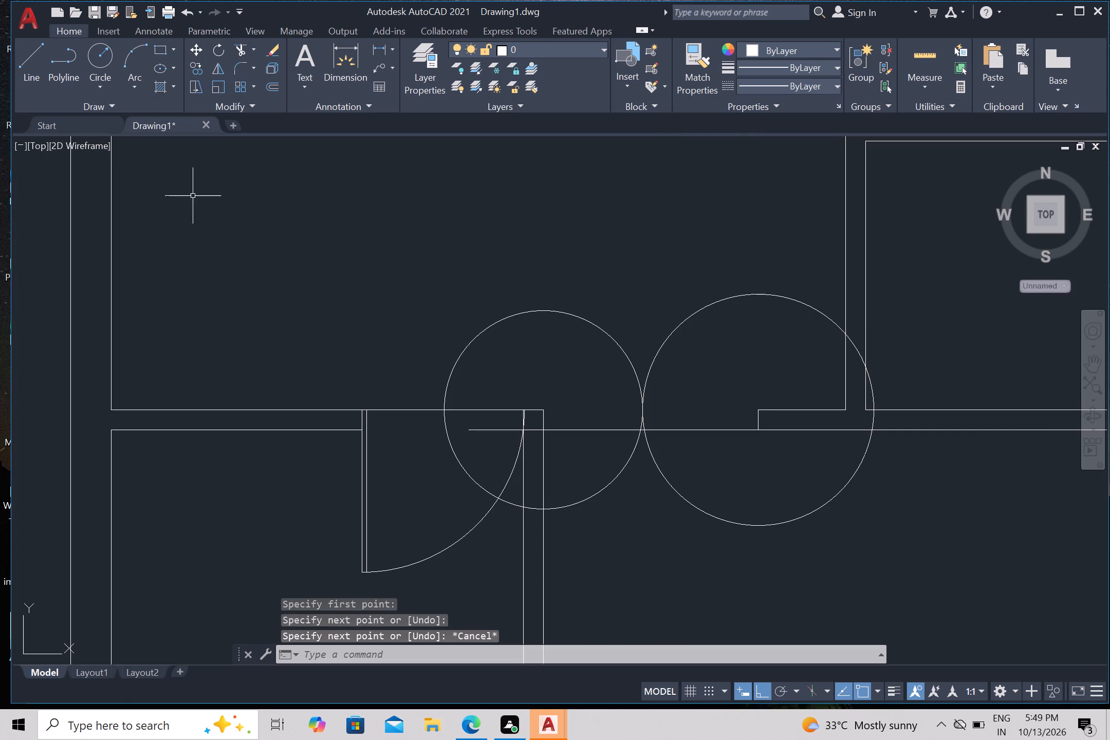
Draw a vertical leaf line from the right partition end's lower corner up past the larger circle, and offset it 1" toward the opening.
click(18, 57)
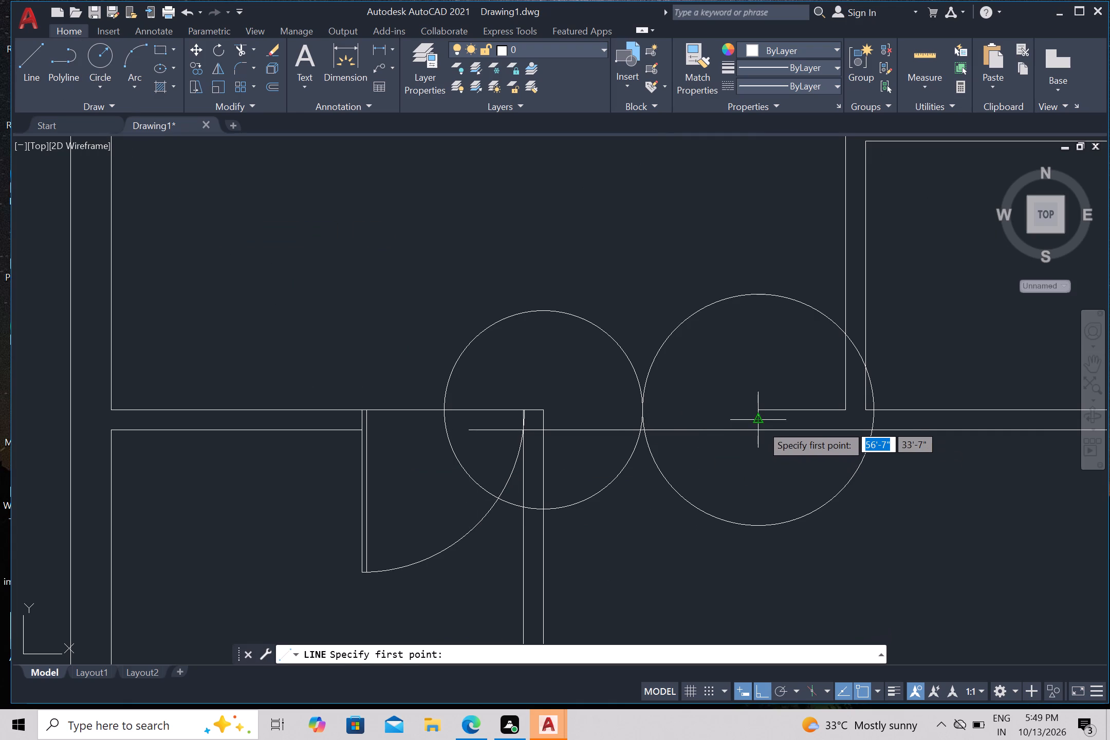
click(757, 430)
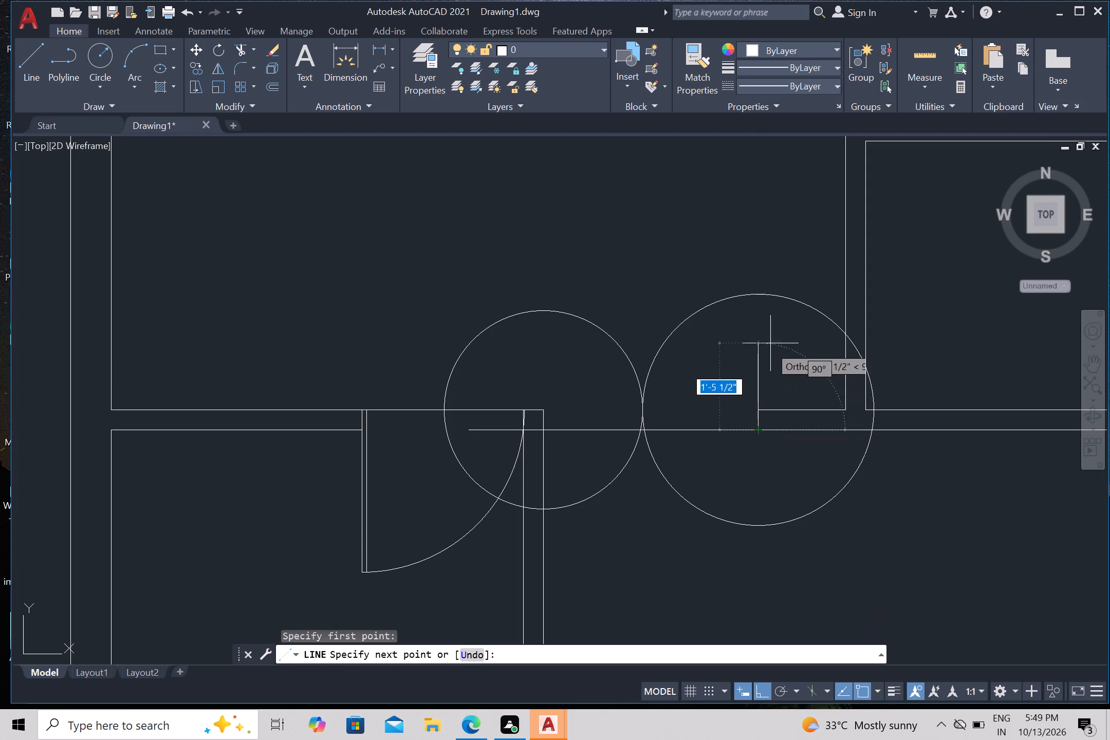
click(785, 231)
key(Escape)
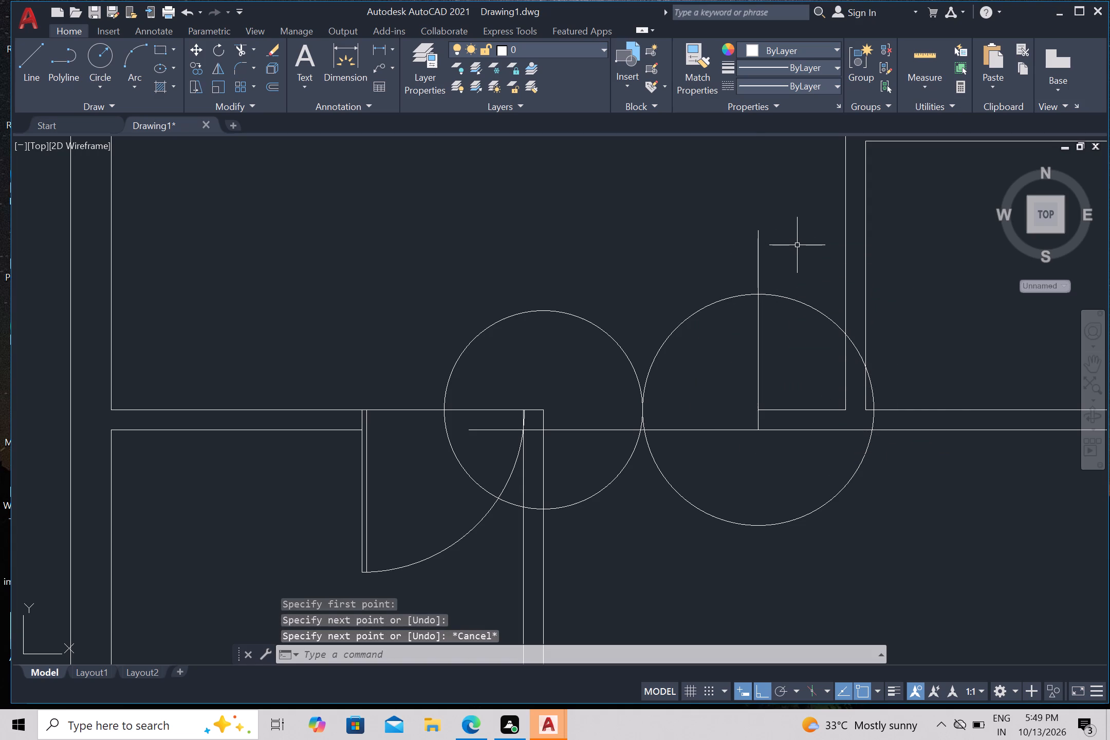
key(o)
key(Return)
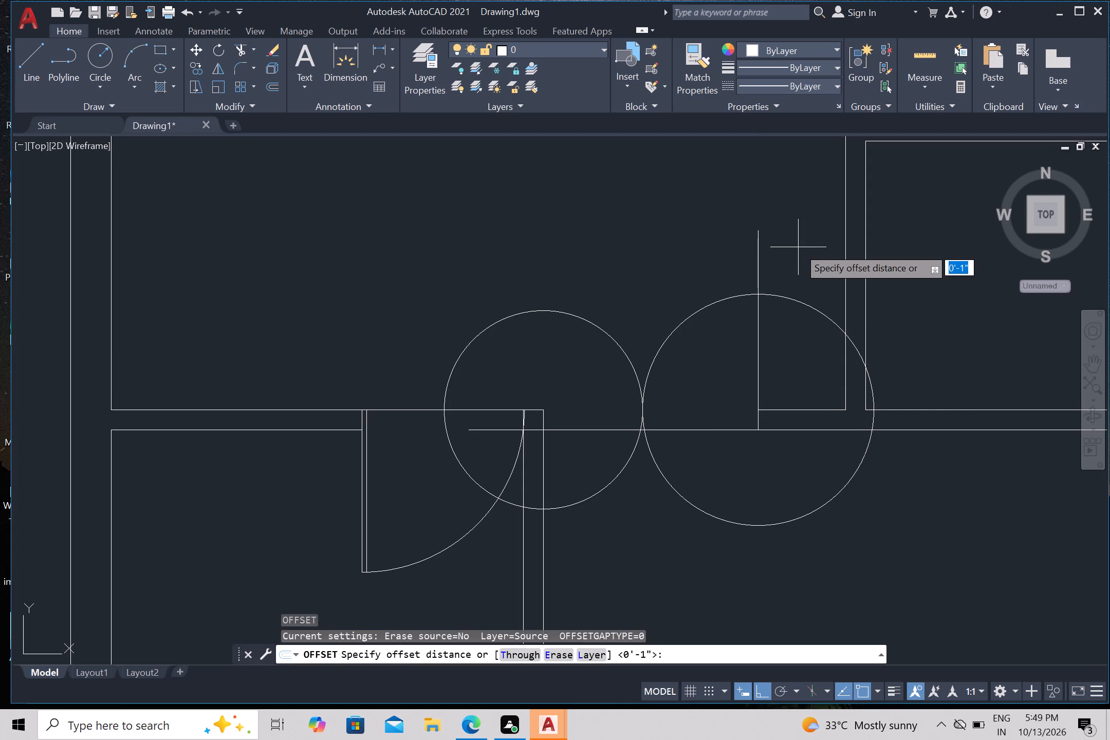
key(Return)
click(758, 276)
drag(675, 300, 672, 306)
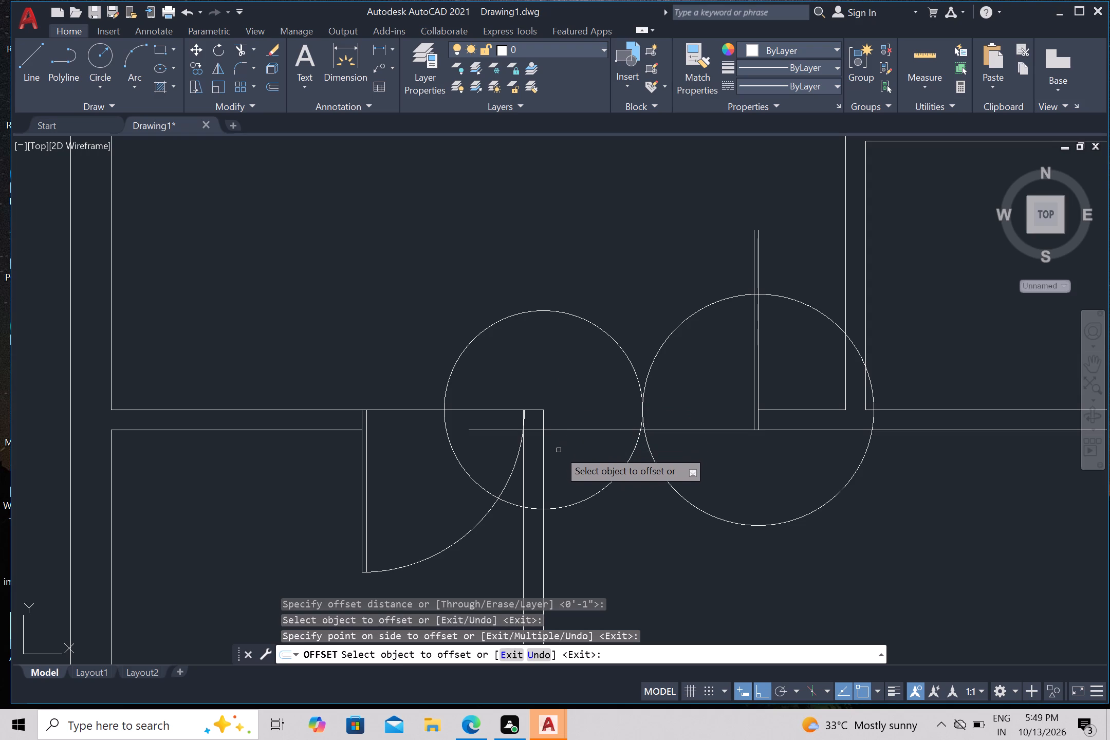
Draw a vertical leaf line from the lower vertical partition's right face up past the smaller circle, and offset it 1" toward the opening.
key(Escape)
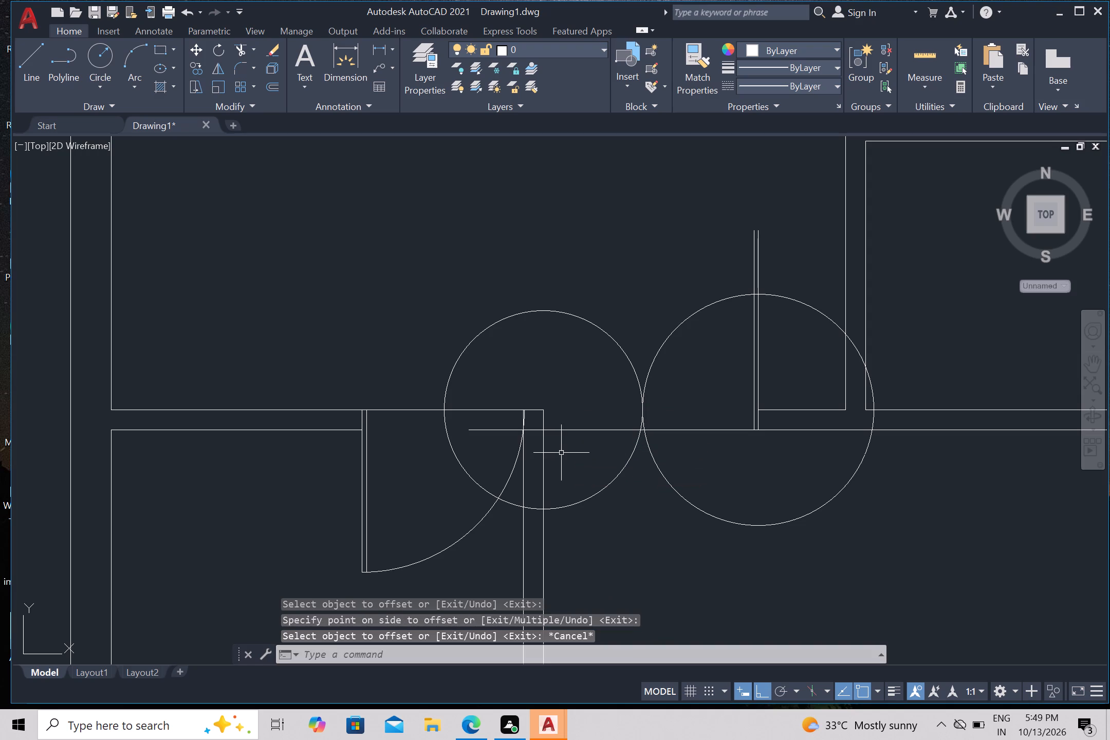
key(l)
key(Return)
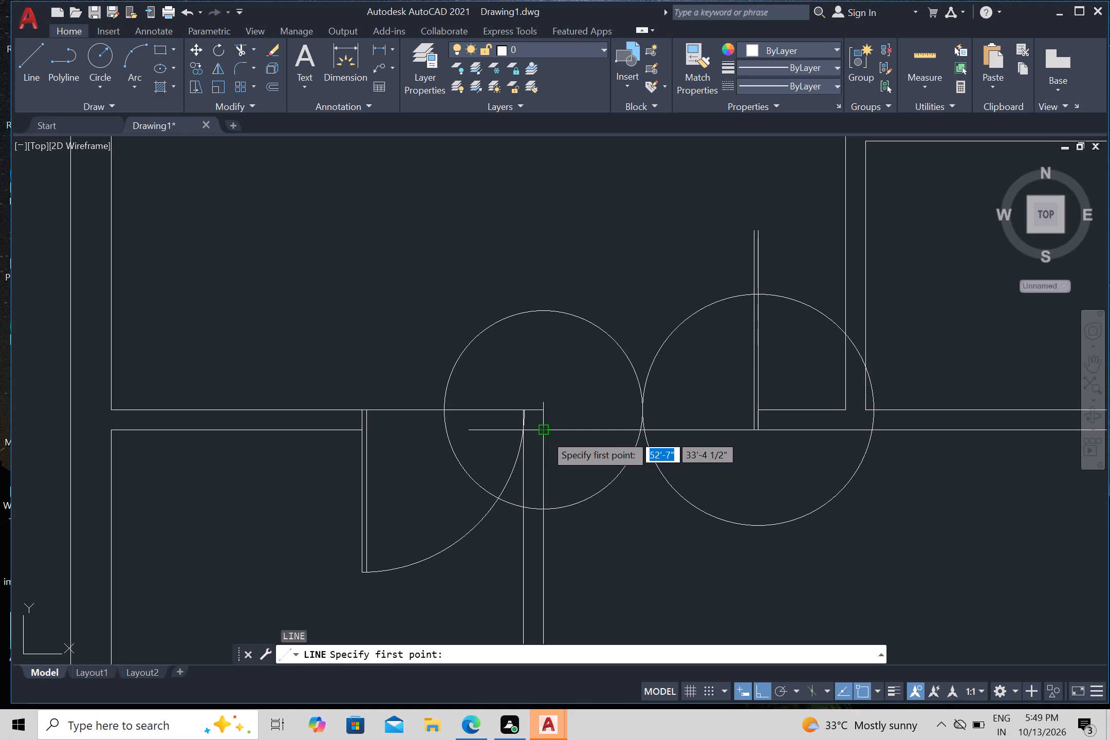
click(545, 434)
click(585, 239)
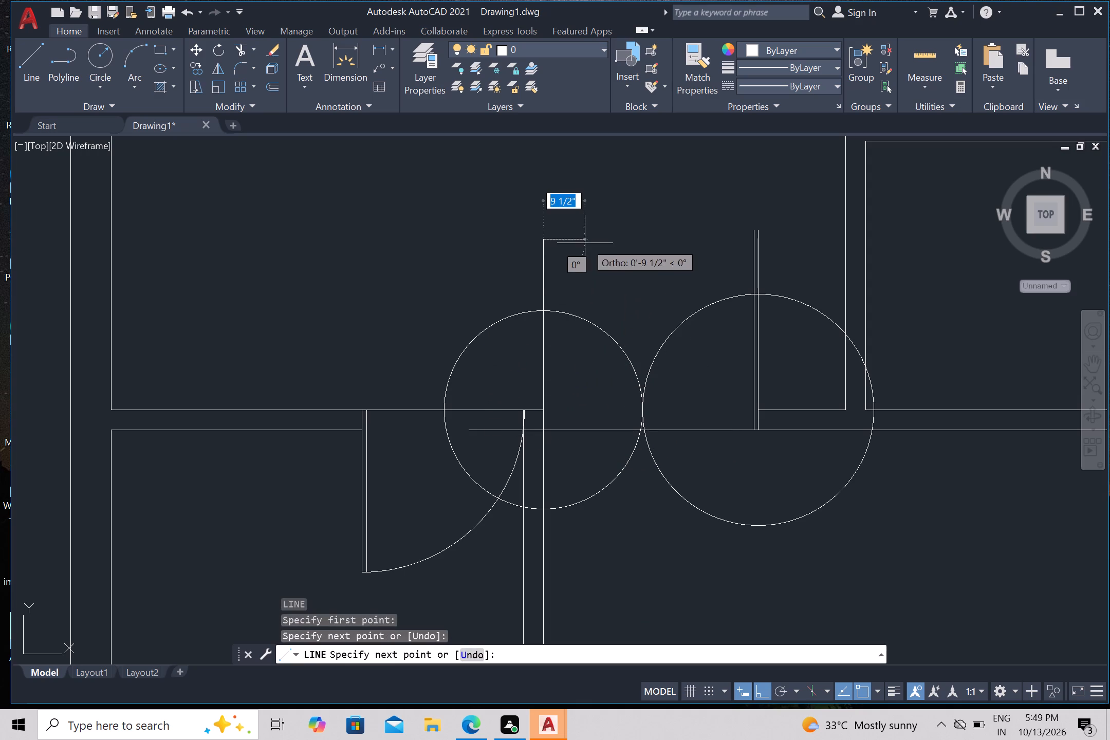
key(Escape)
key(o)
key(Return)
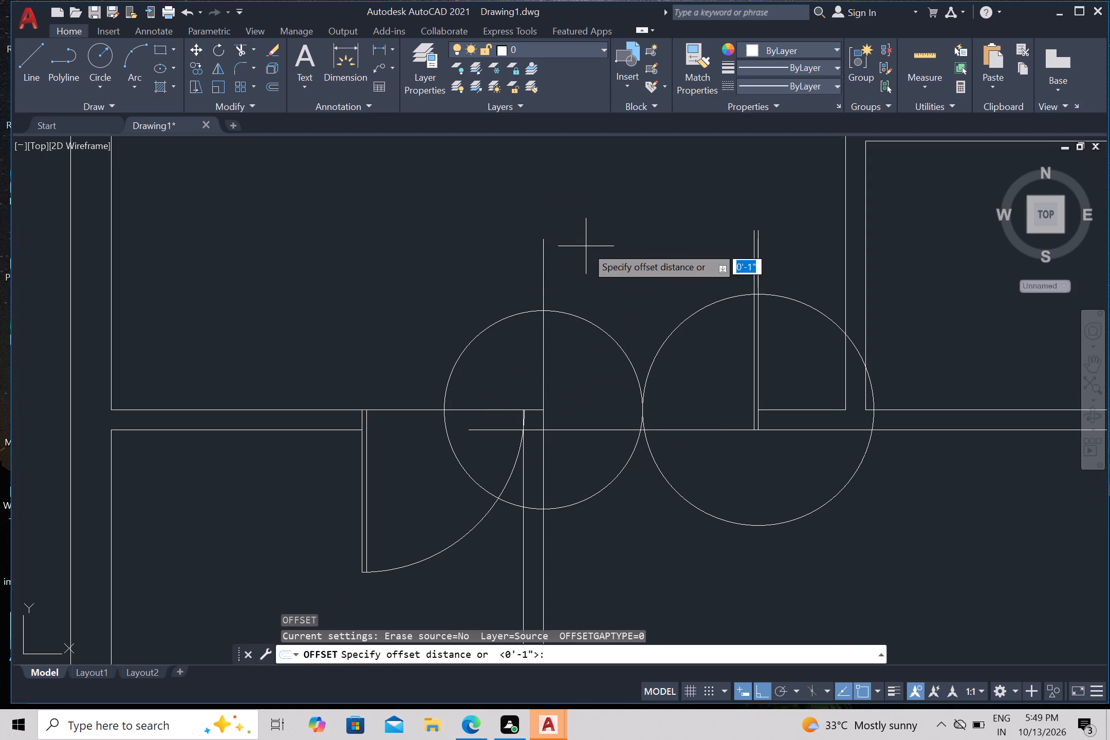
key(Return)
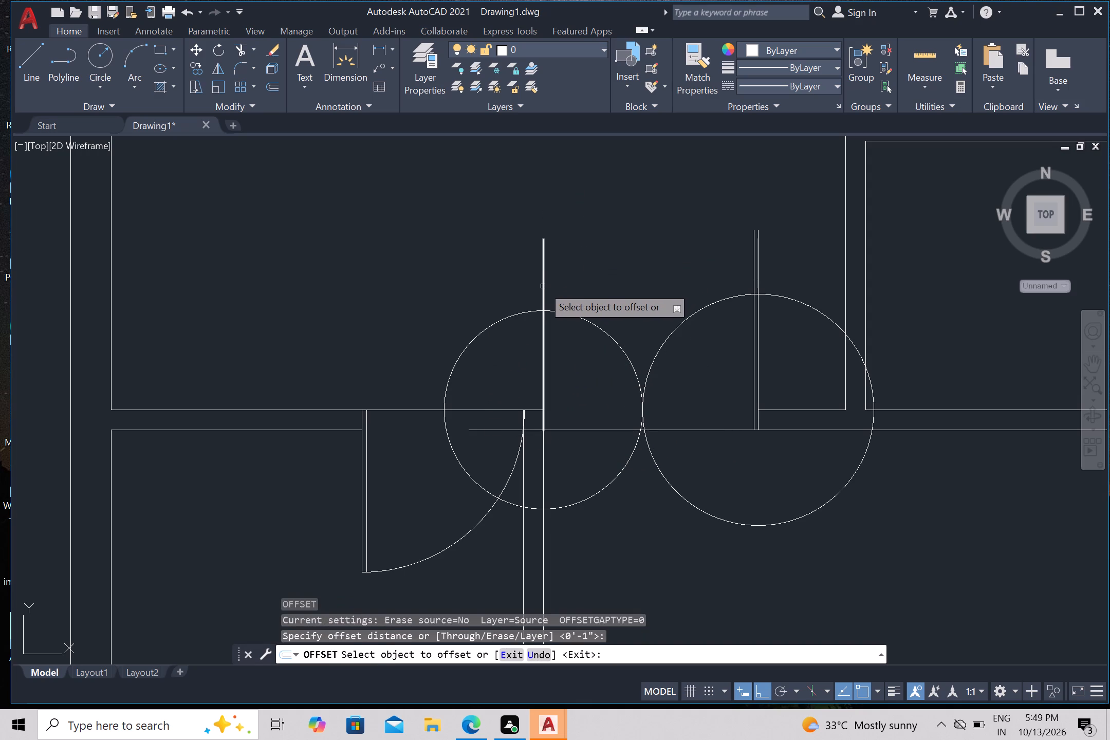
click(543, 286)
drag(573, 284, 581, 286)
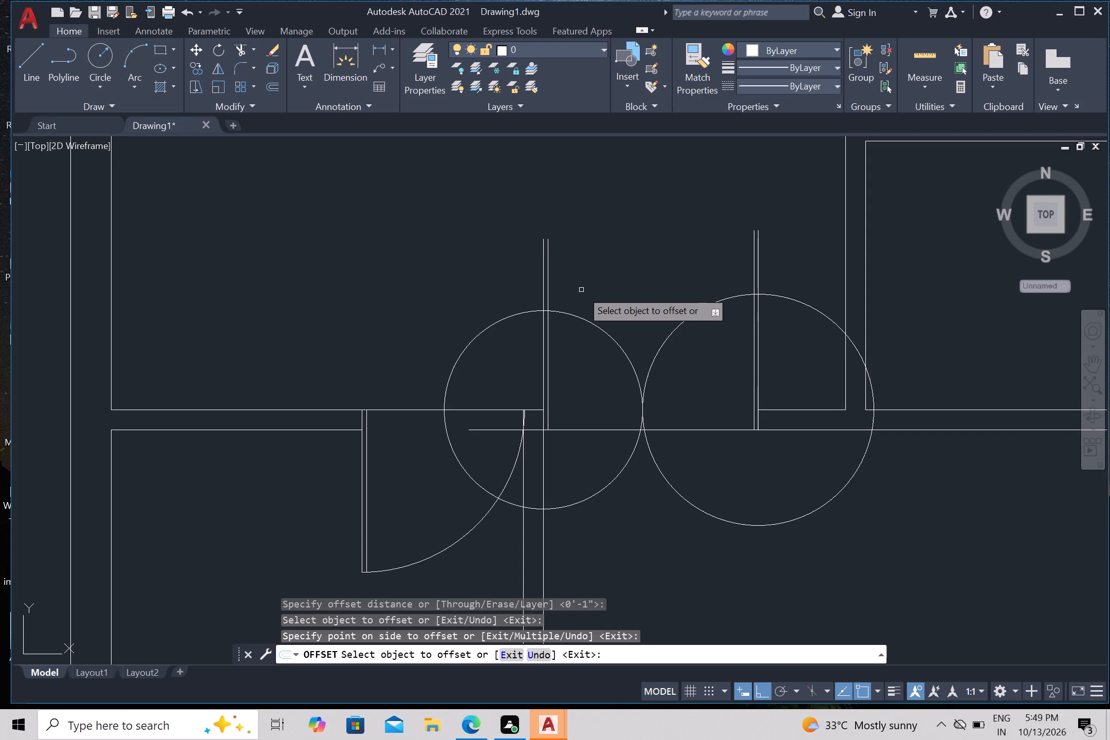
key(Escape)
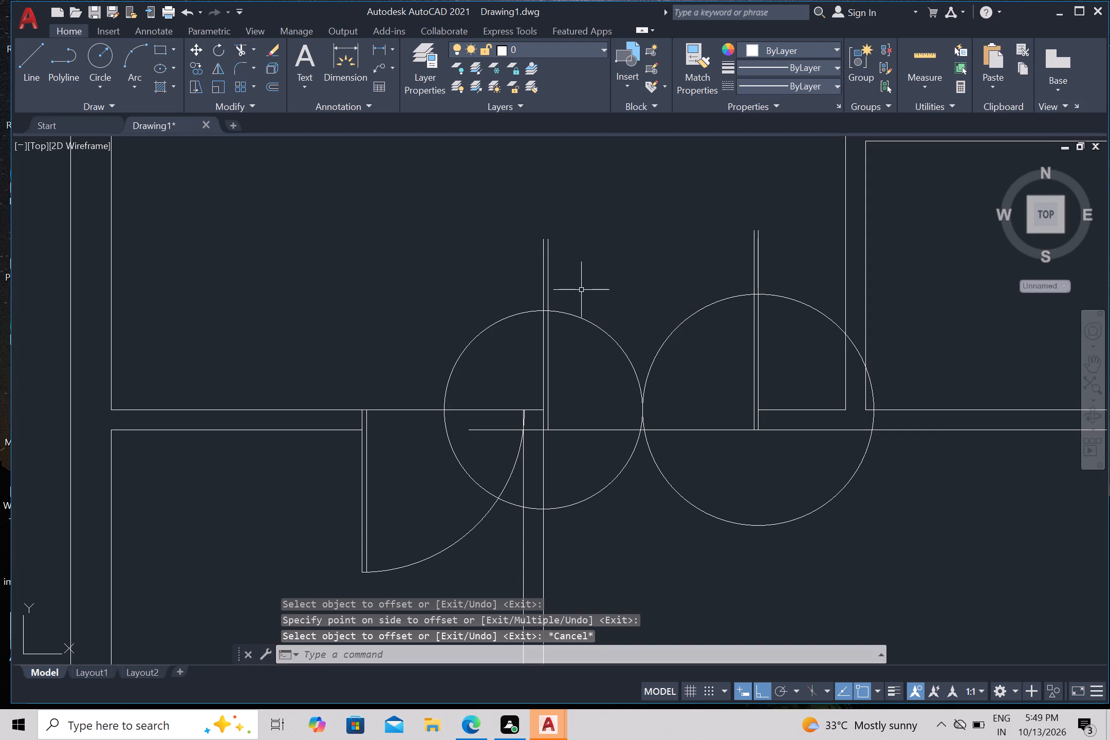
Trim both door leaves' lines above their circles and the upper circle arcs on the sides away from the opening.
text(tr)
key(Return)
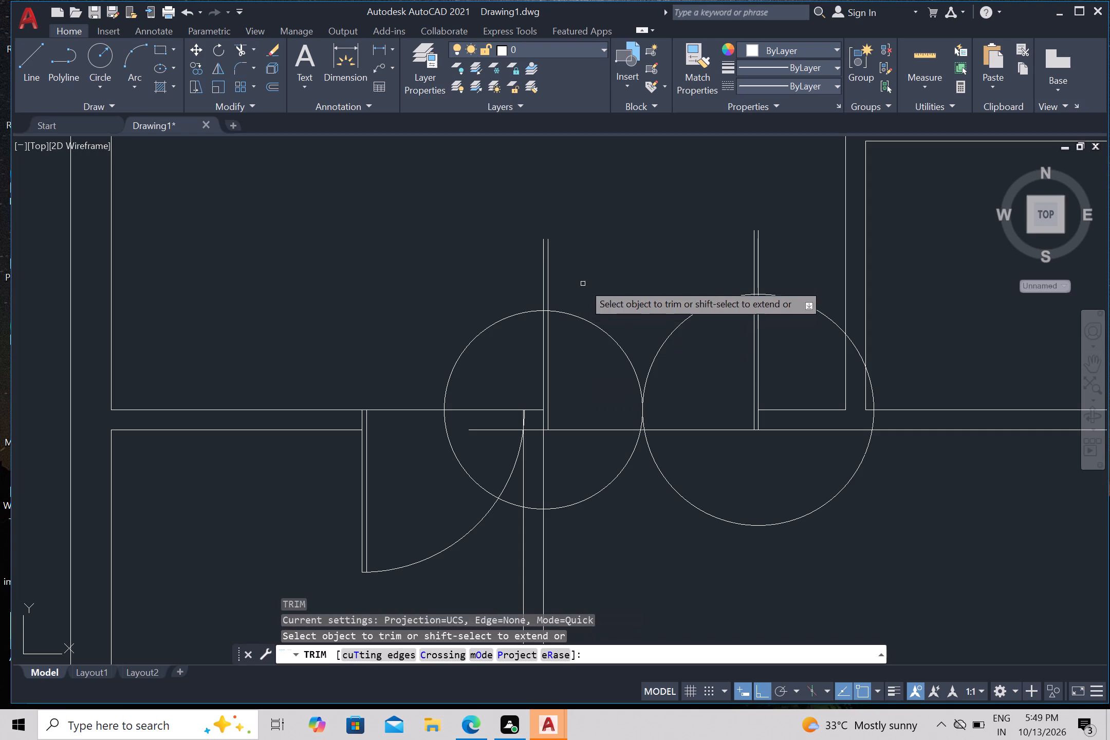
click(509, 274)
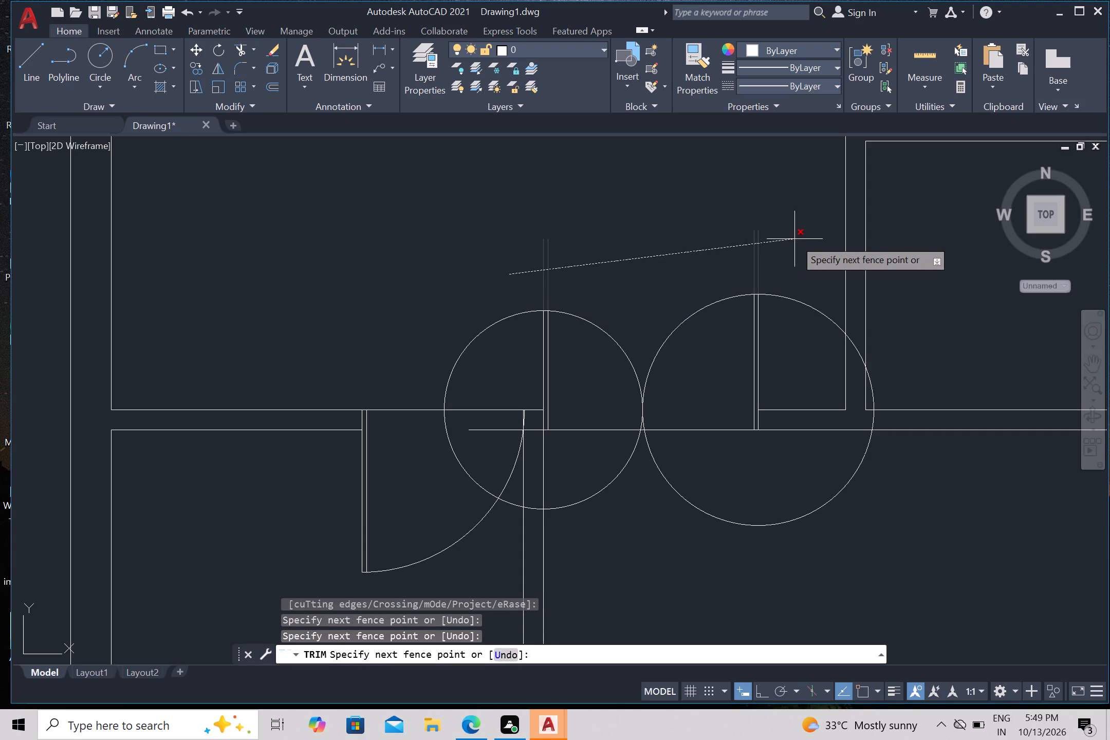
click(794, 239)
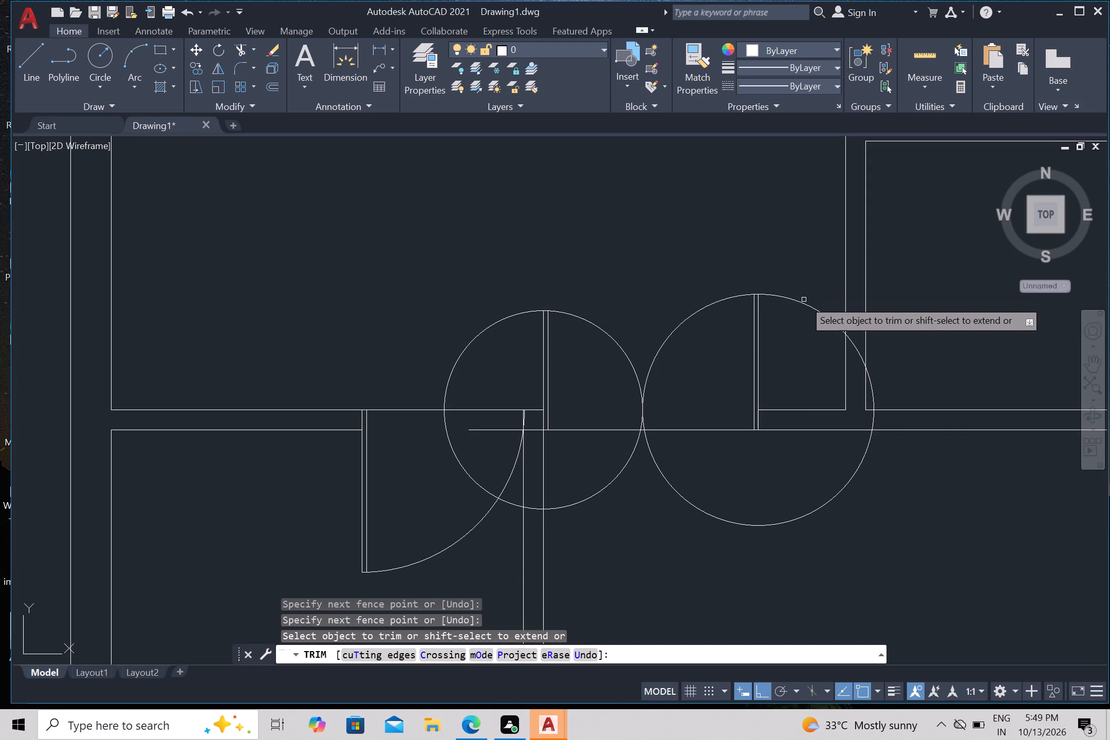
click(804, 301)
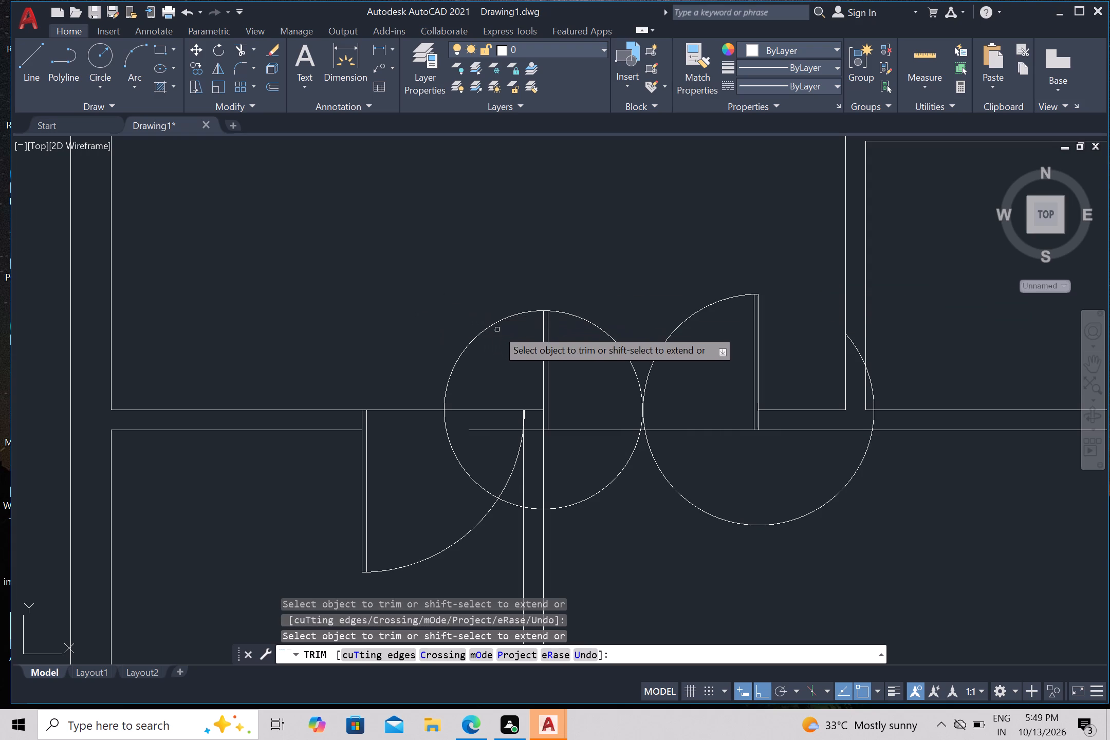
click(492, 322)
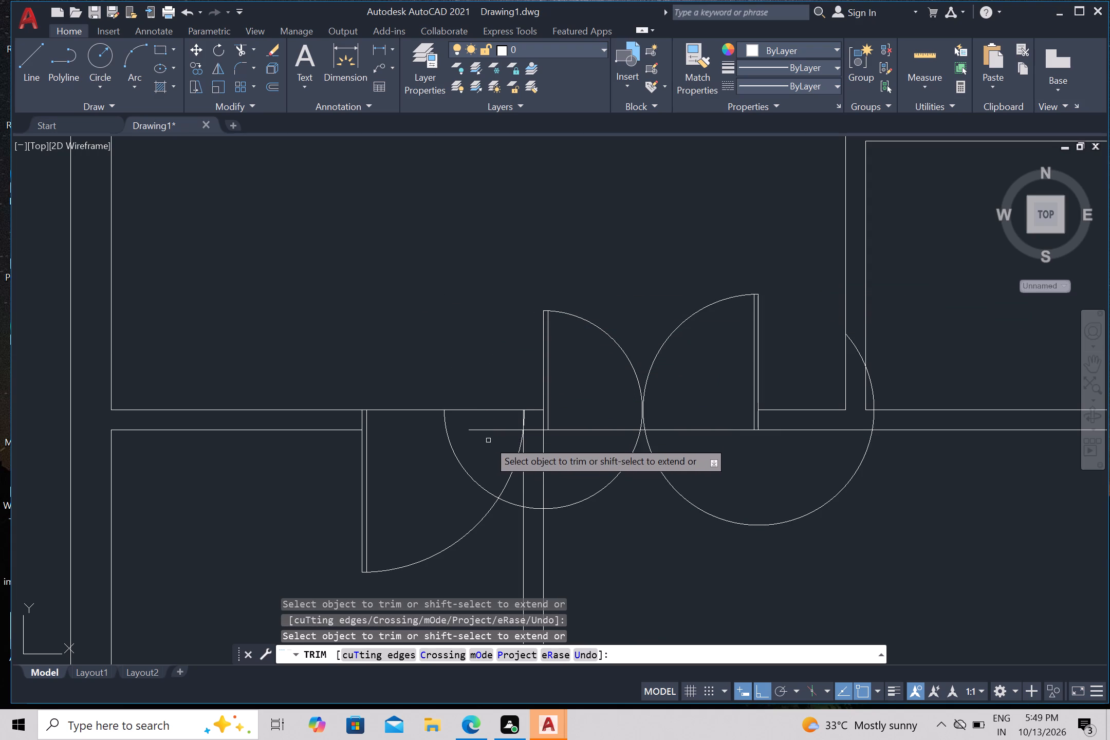
Trim the horizontal line's excess left of the opening and the smaller circle's arc left of the lower vertical partition.
click(489, 440)
click(495, 423)
click(465, 440)
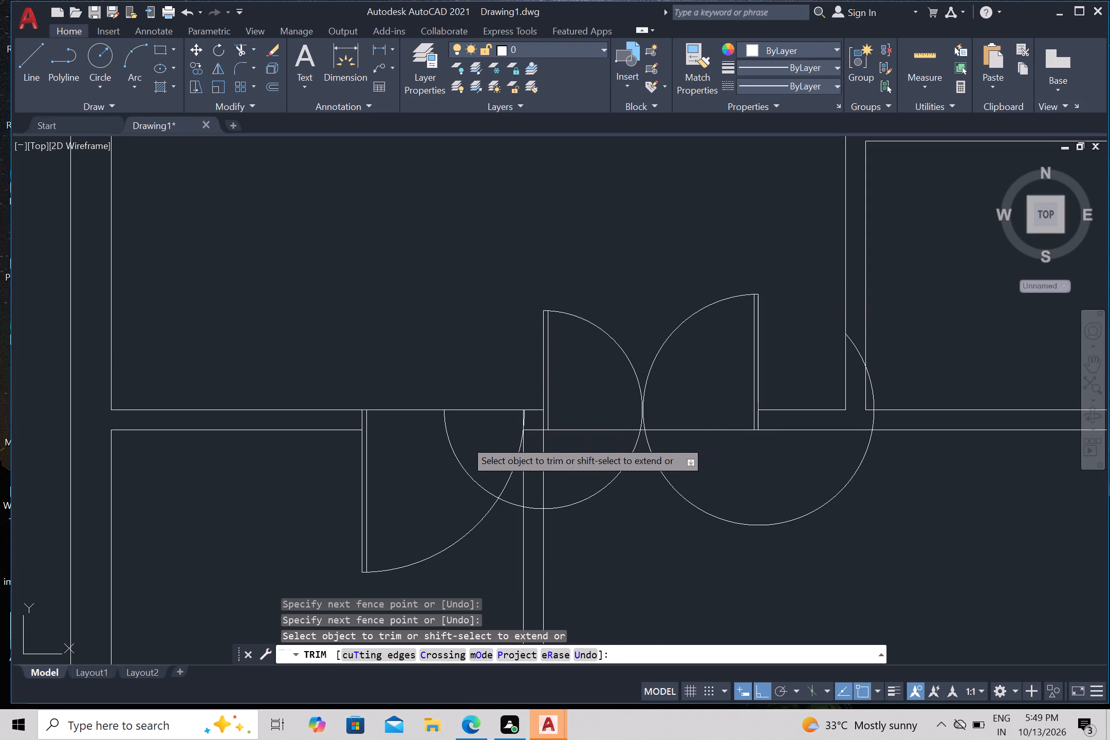
click(448, 456)
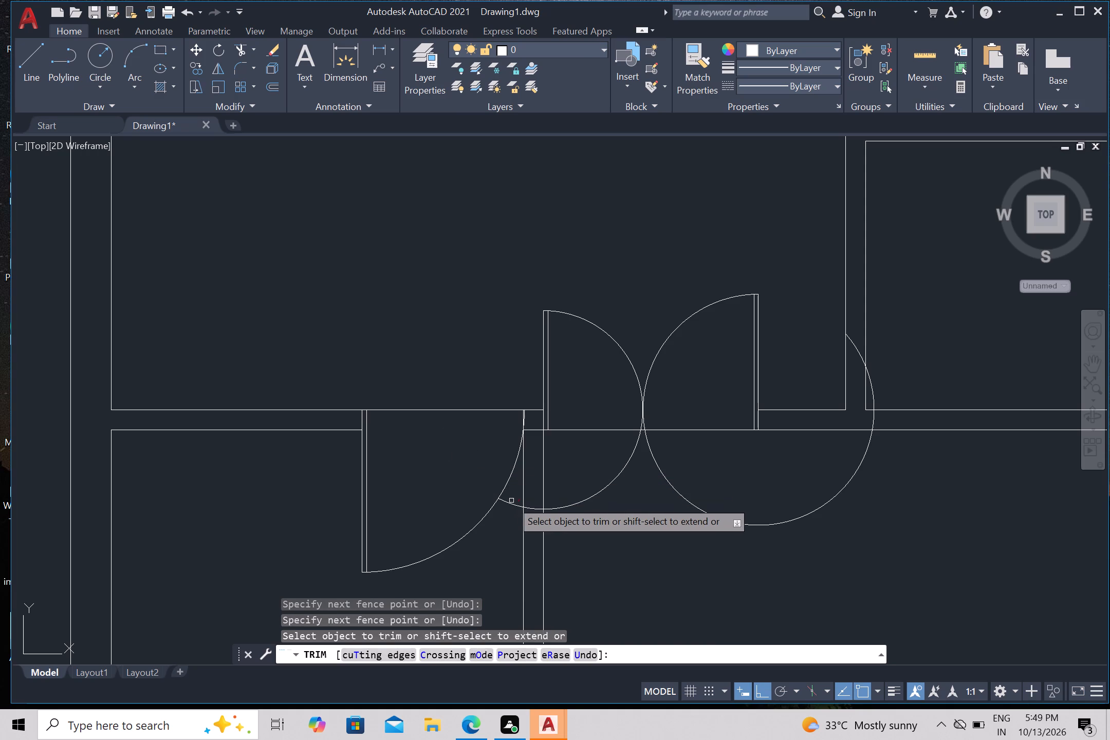
scroll(497, 517, up, 3)
click(517, 492)
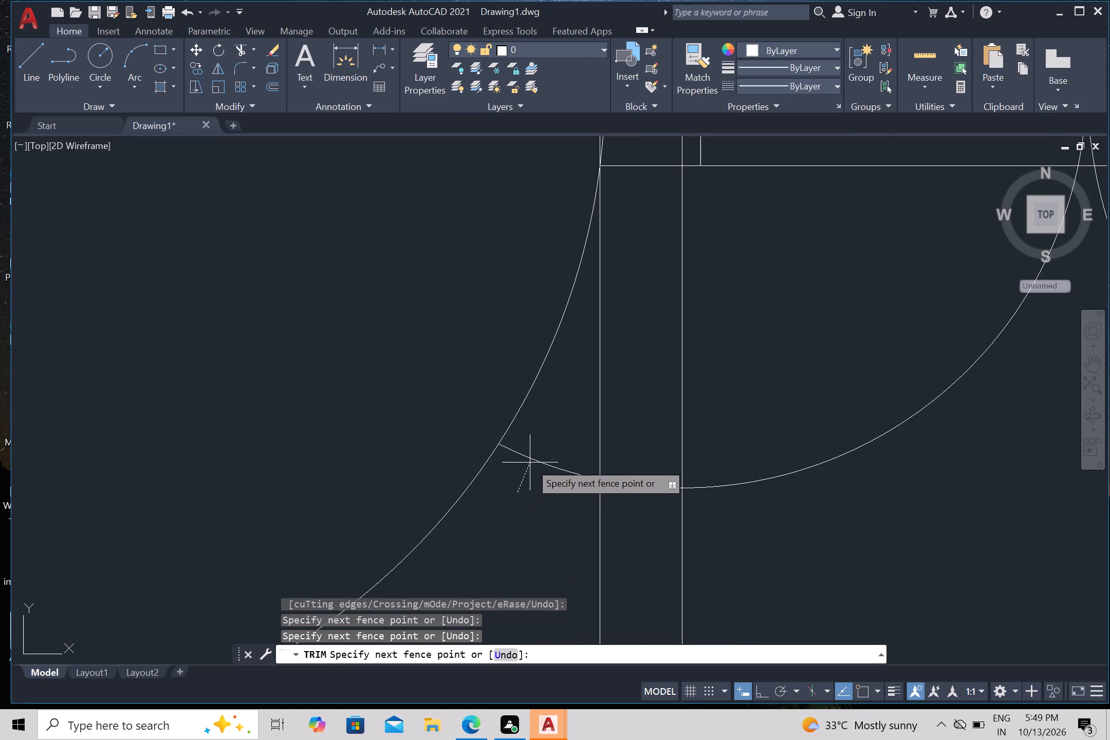
click(538, 448)
scroll(568, 436, down, 3)
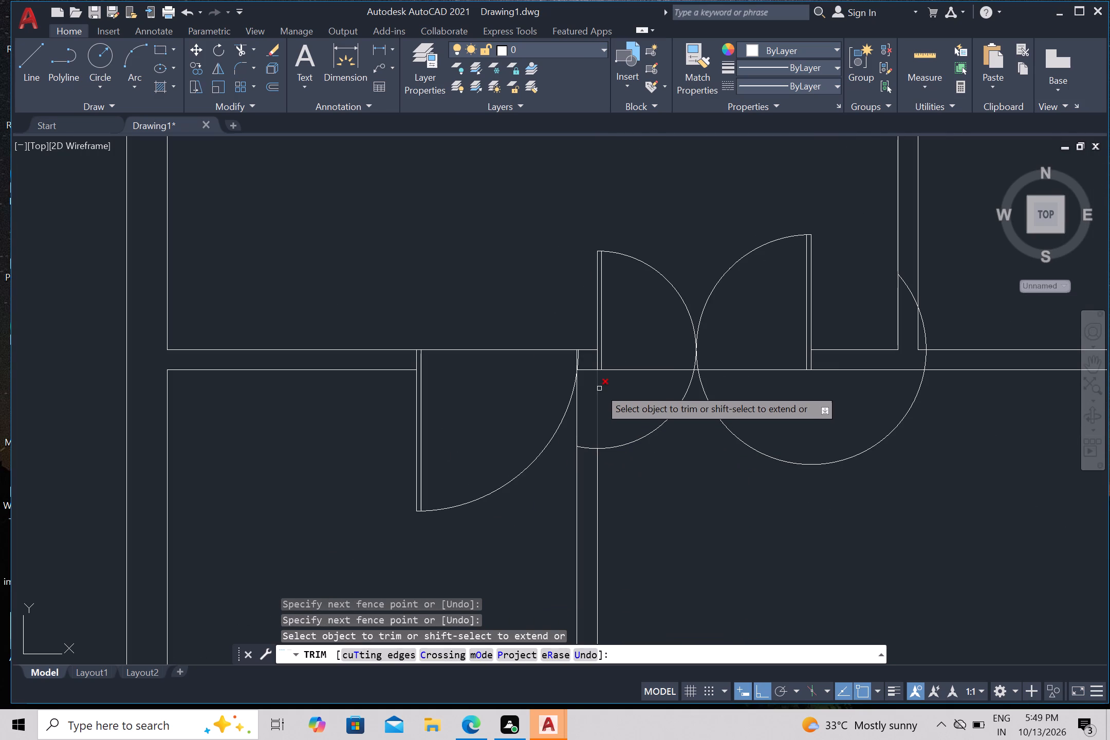
scroll(595, 375, up, 3)
click(569, 362)
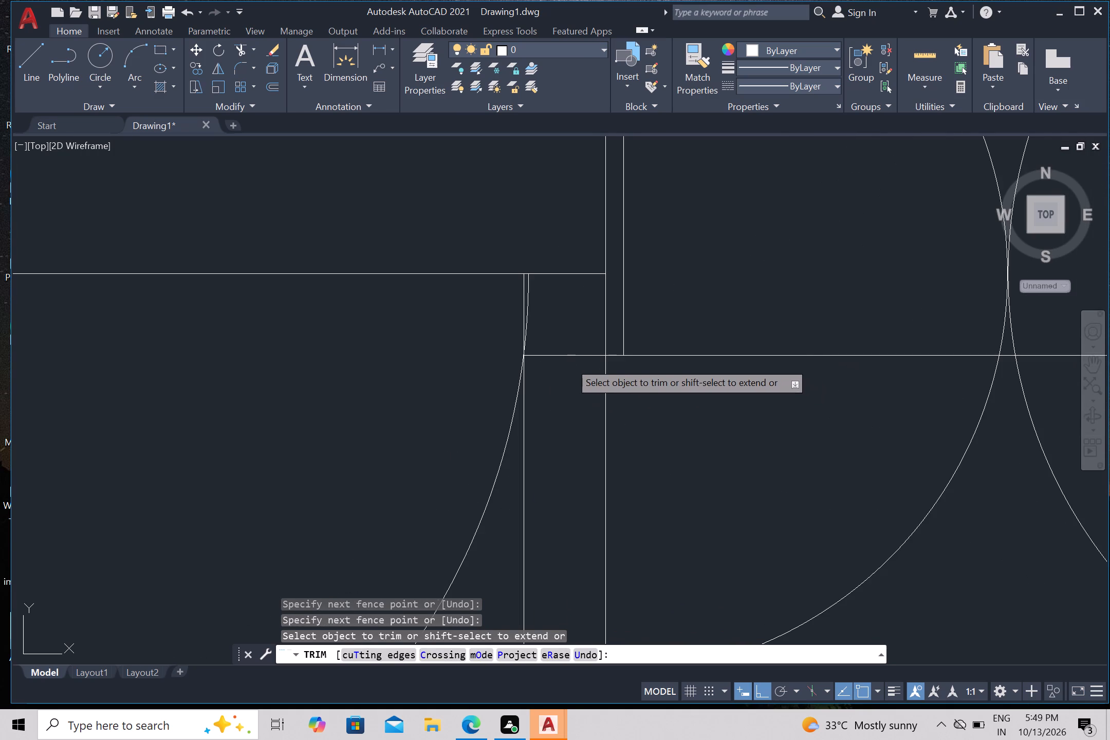
click(569, 348)
Trim the remaining circle arcs below the opening, around the small right room's wall corner and inside the lower vertical partition.
scroll(578, 355, down, 4)
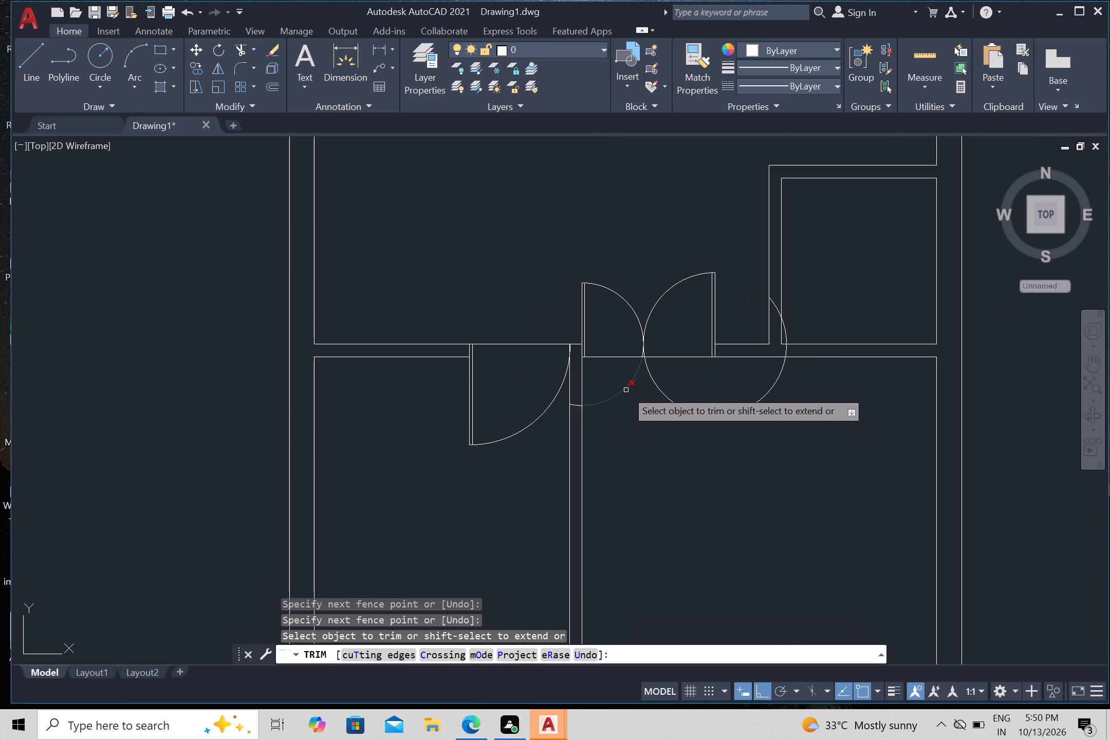
click(626, 390)
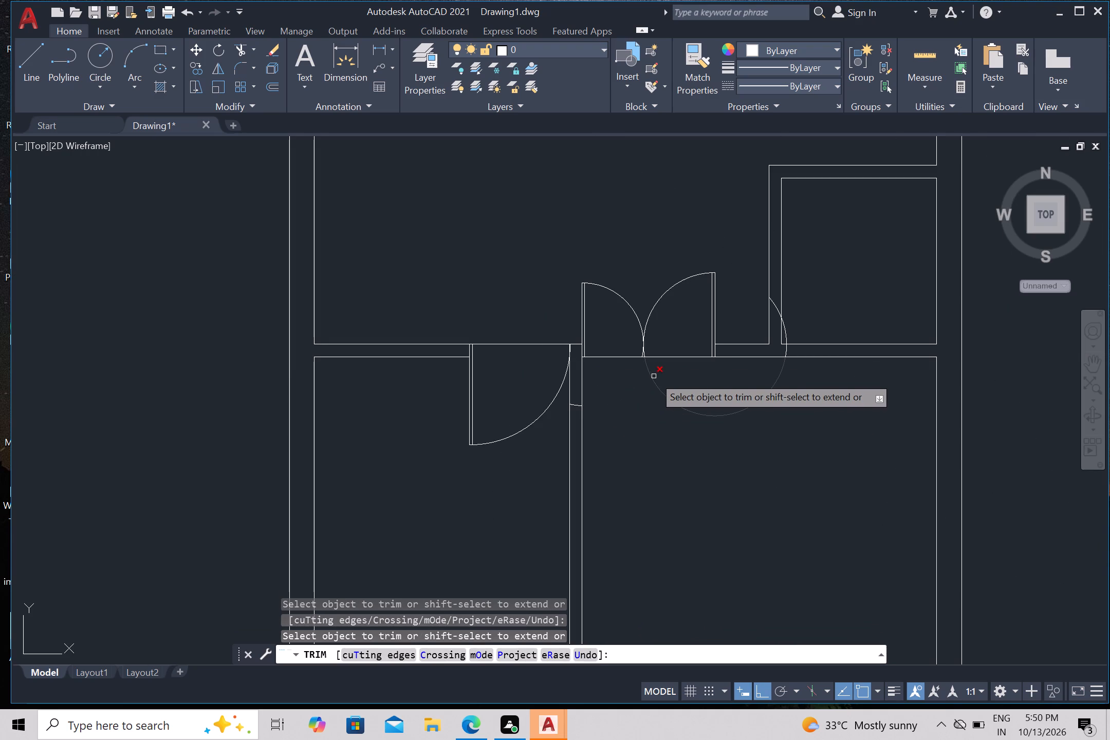
click(654, 376)
click(656, 395)
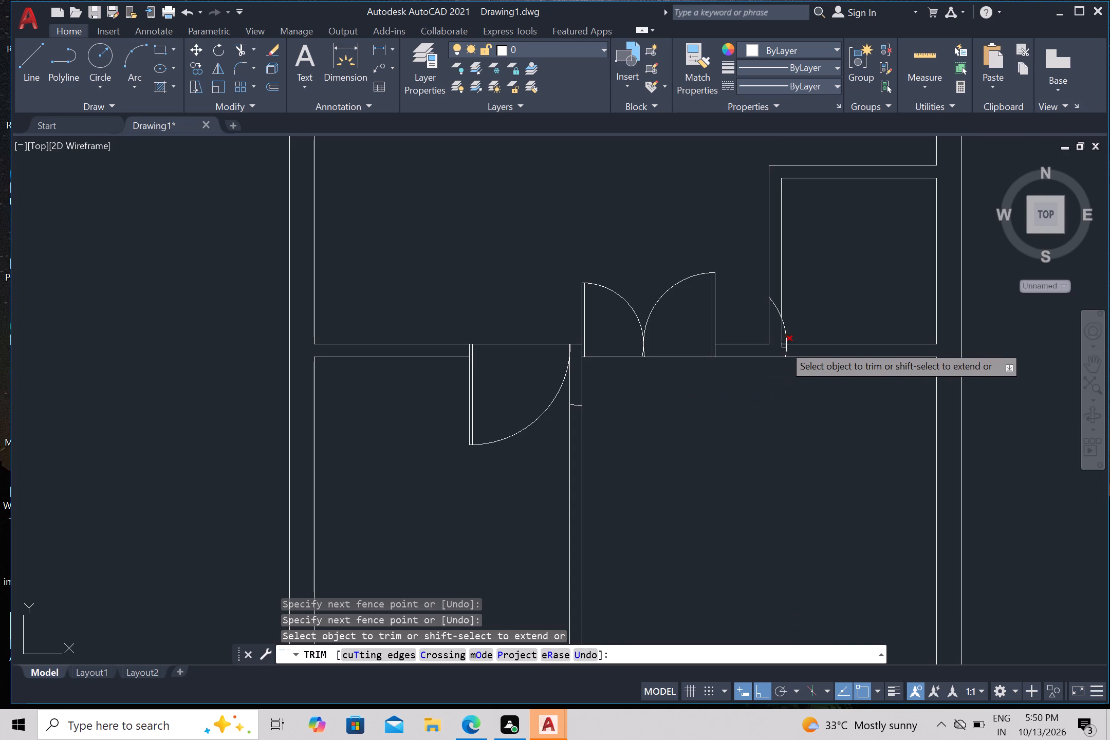
scroll(785, 346, up, 1)
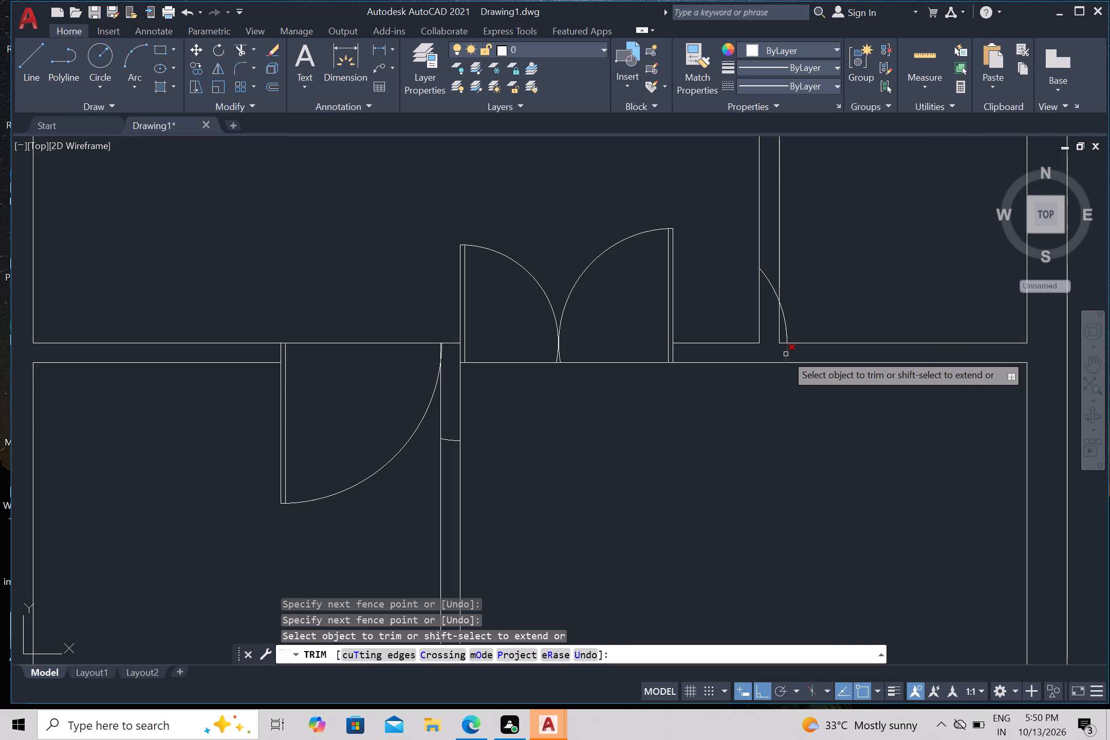
click(788, 351)
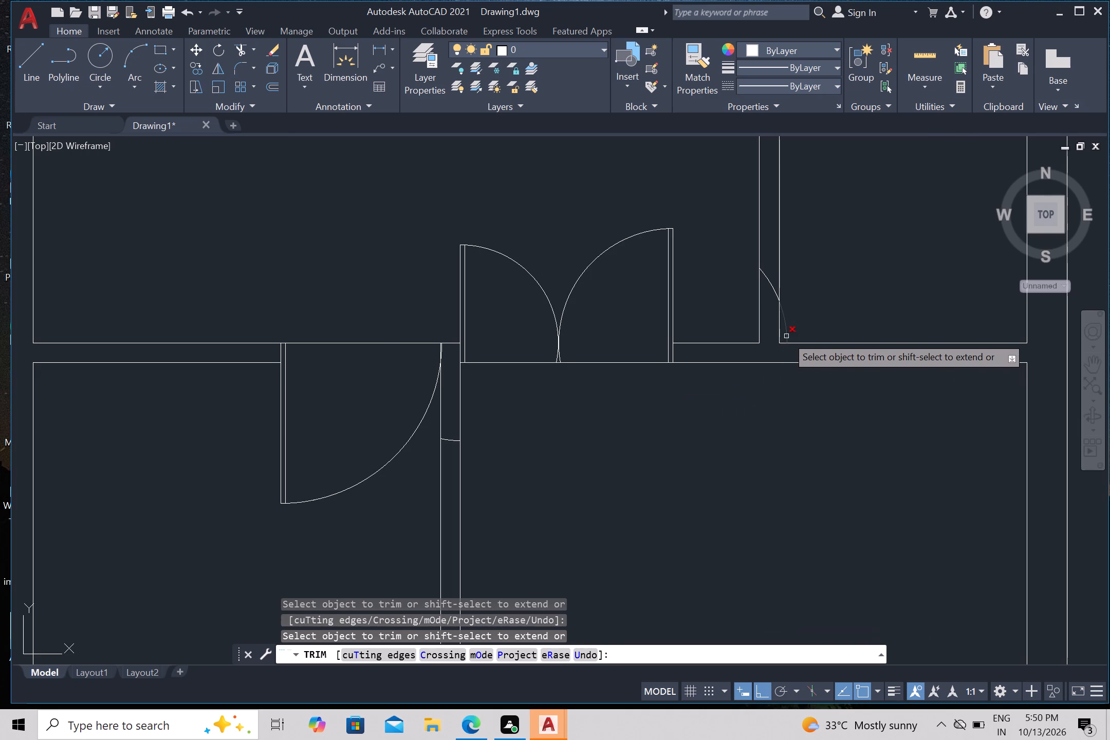
click(786, 336)
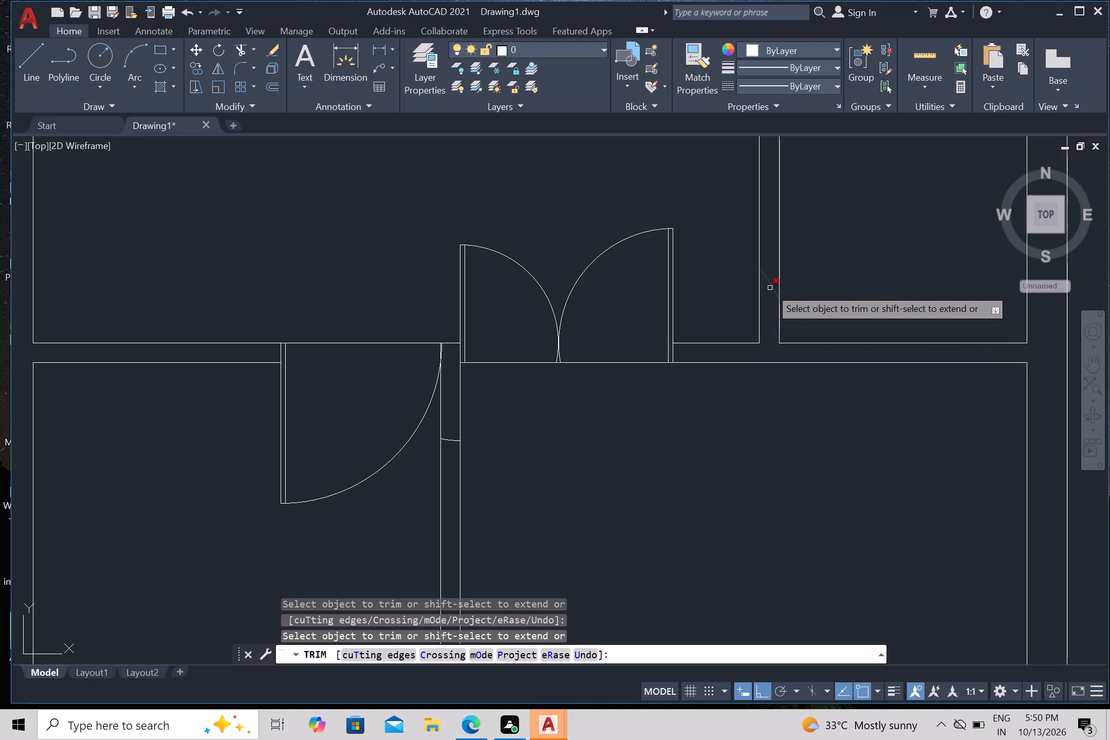
click(770, 288)
scroll(770, 287, down, 3)
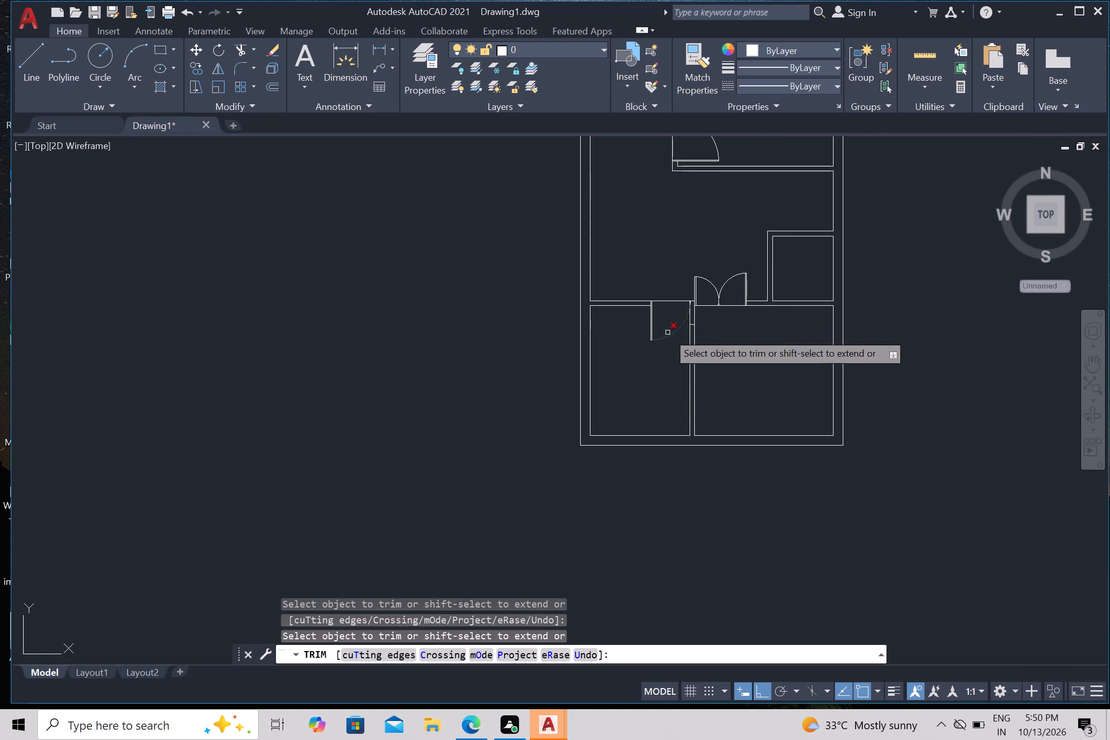
scroll(668, 333, up, 3)
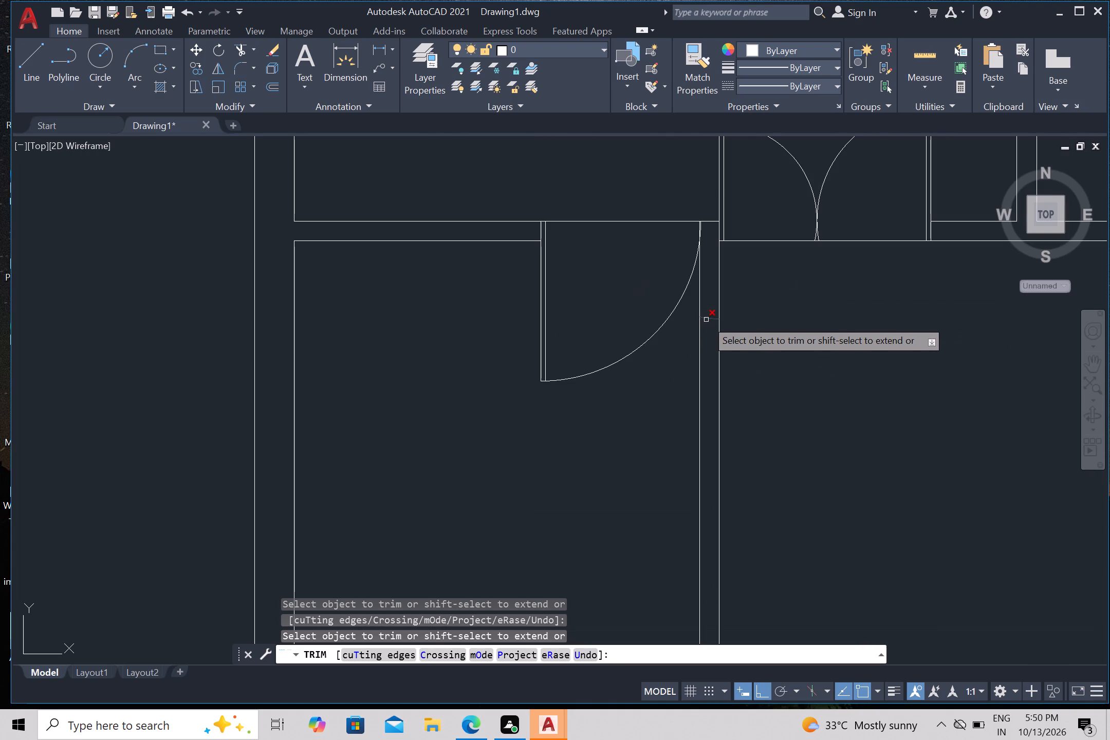
click(706, 320)
Review the floor plan's rooms, door swings and lower outer wall.
scroll(706, 320, down, 3)
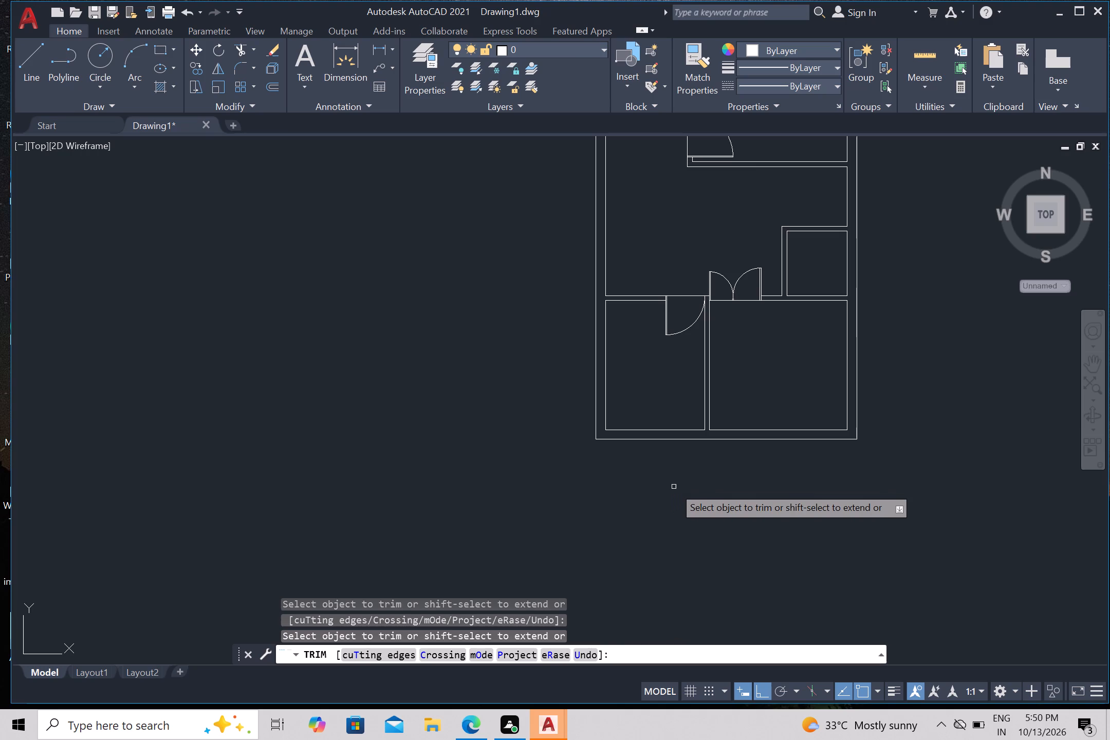
scroll(665, 486, down, 1)
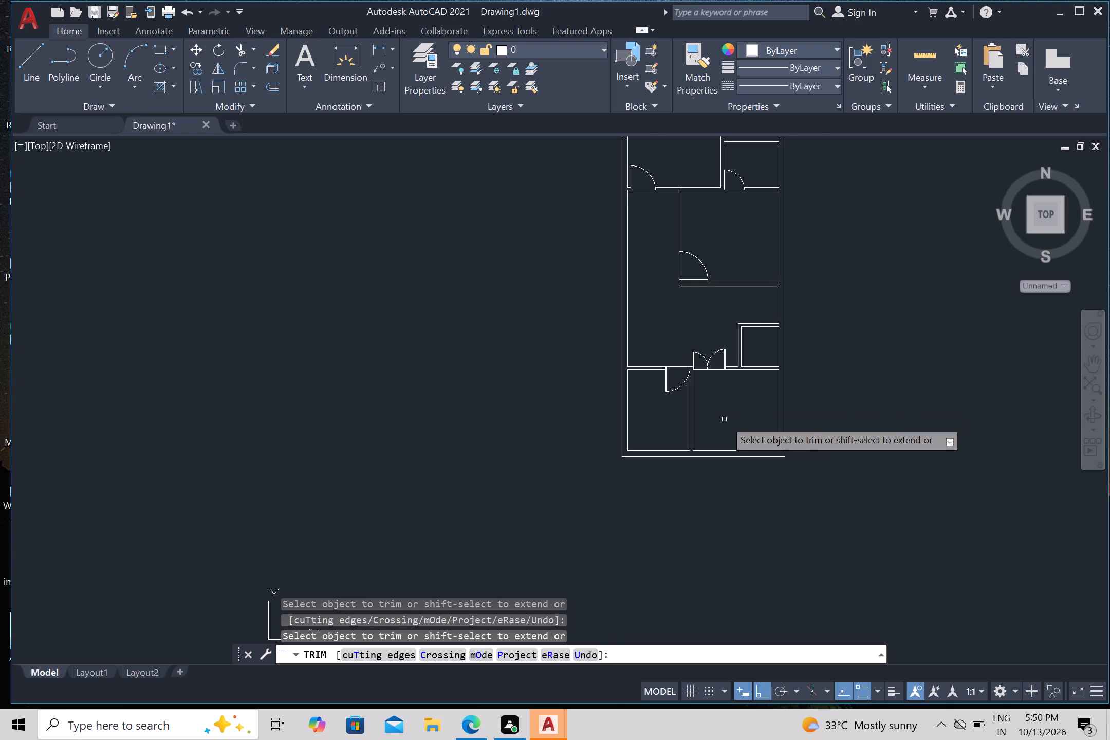
scroll(724, 419, up, 1)
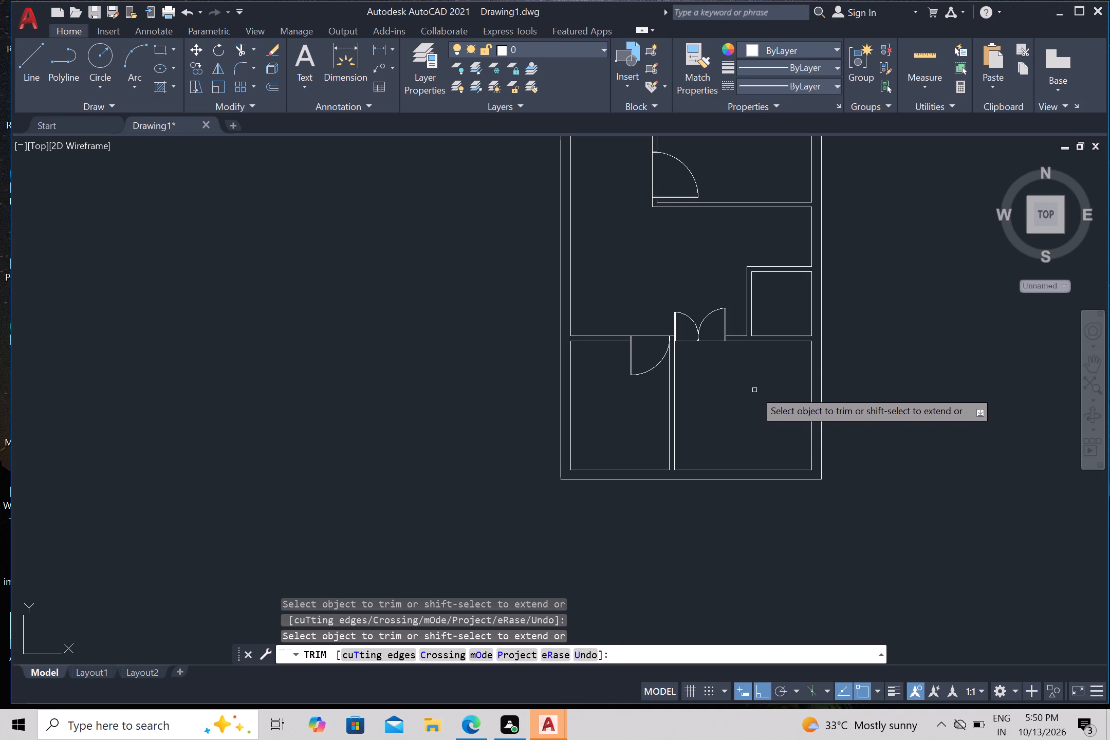
middle_drag(752, 391, 721, 428)
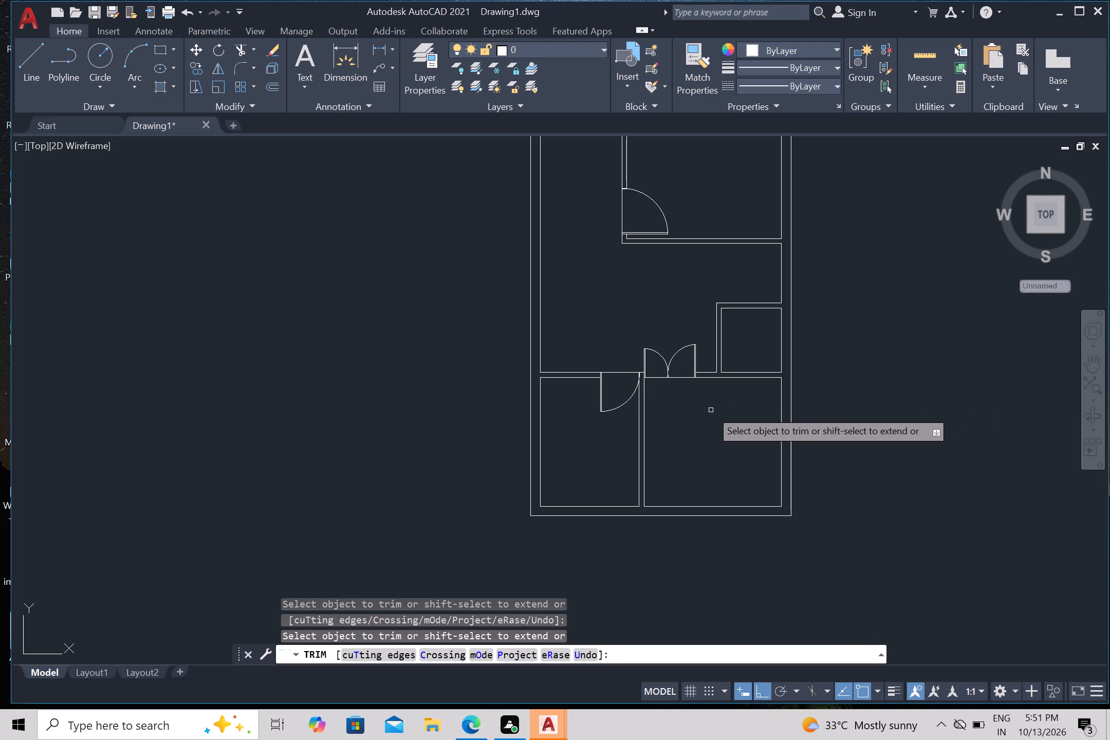
middle_drag(713, 406, 702, 433)
scroll(705, 422, down, 1)
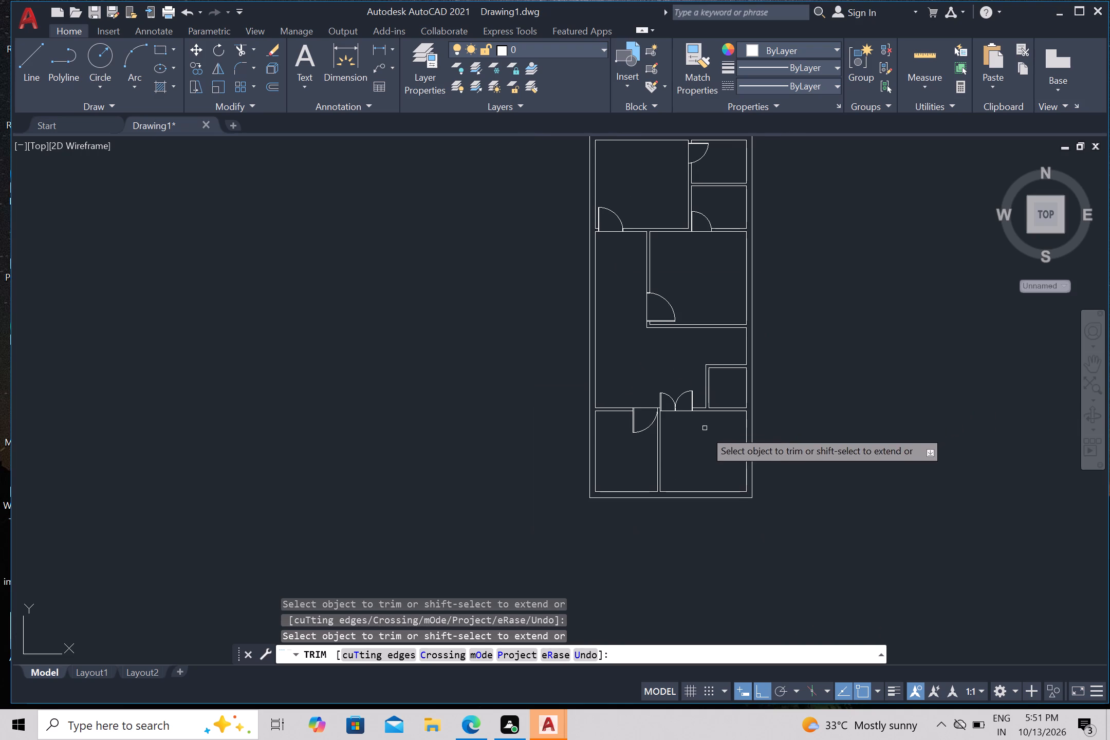
middle_drag(697, 455, 696, 460)
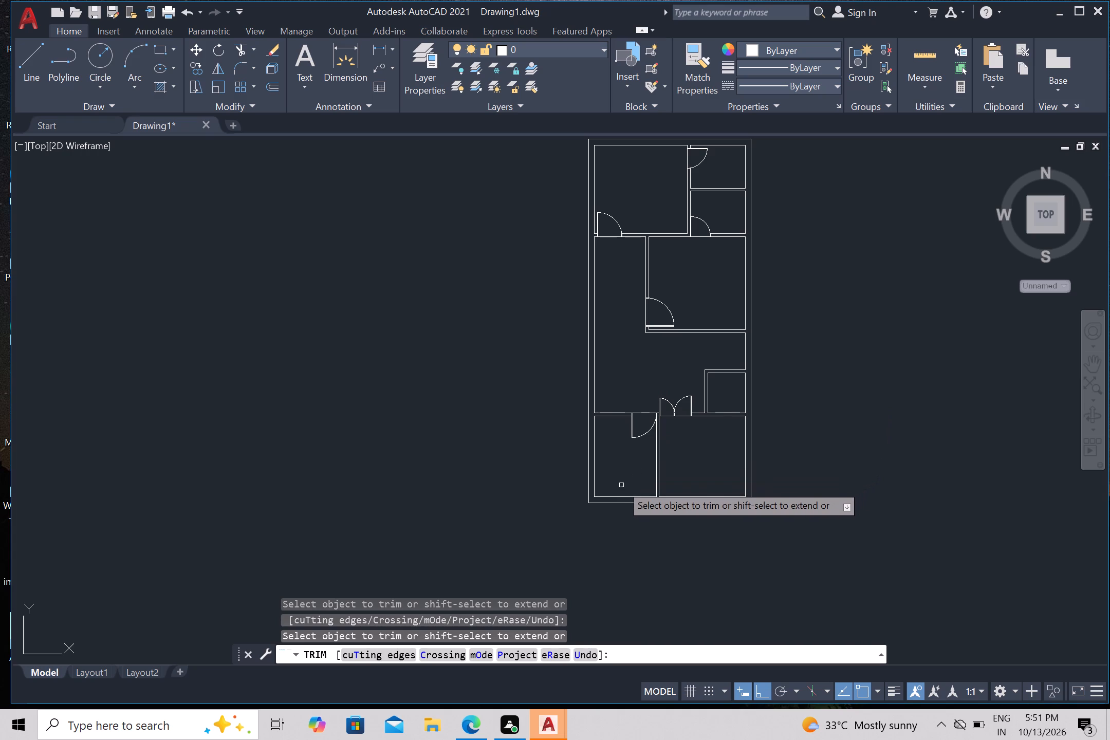
middle_drag(614, 475, 616, 456)
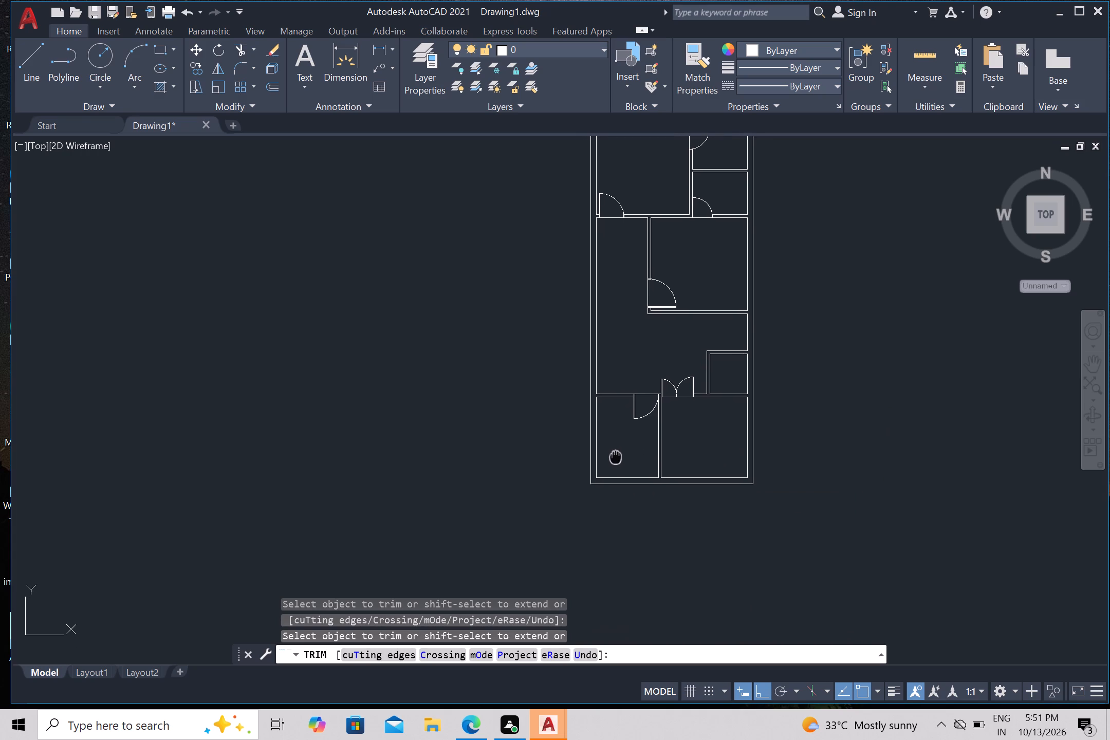
middle_drag(616, 456, 632, 417)
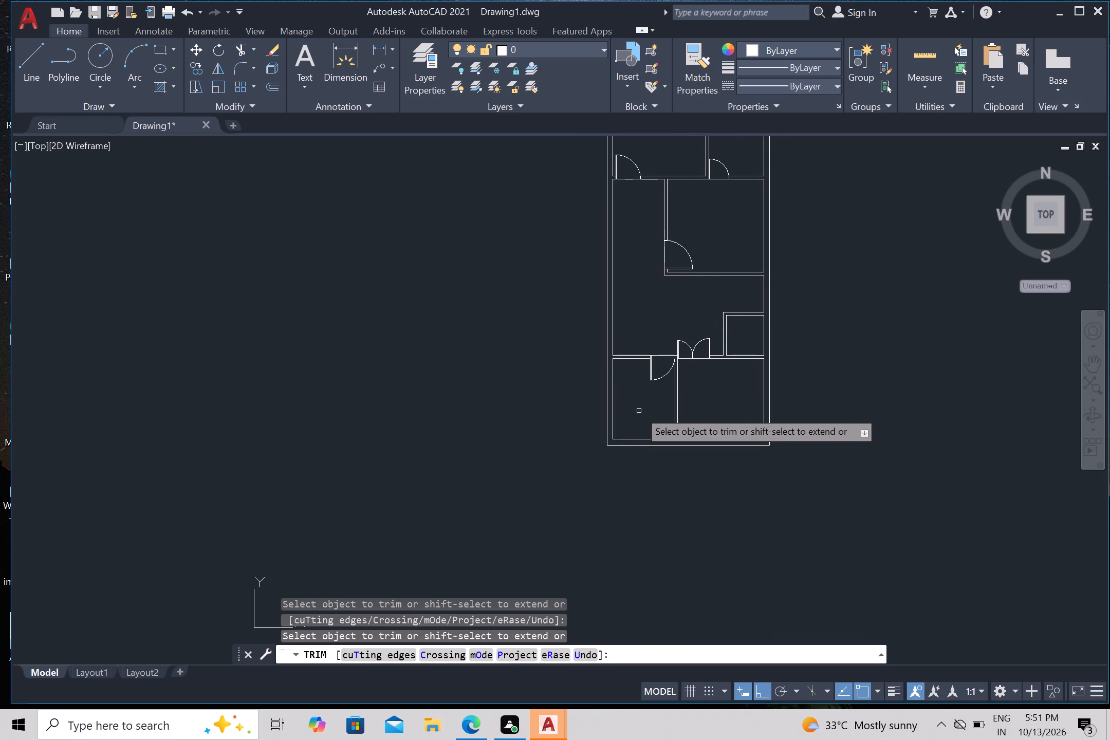
middle_drag(639, 410, 646, 366)
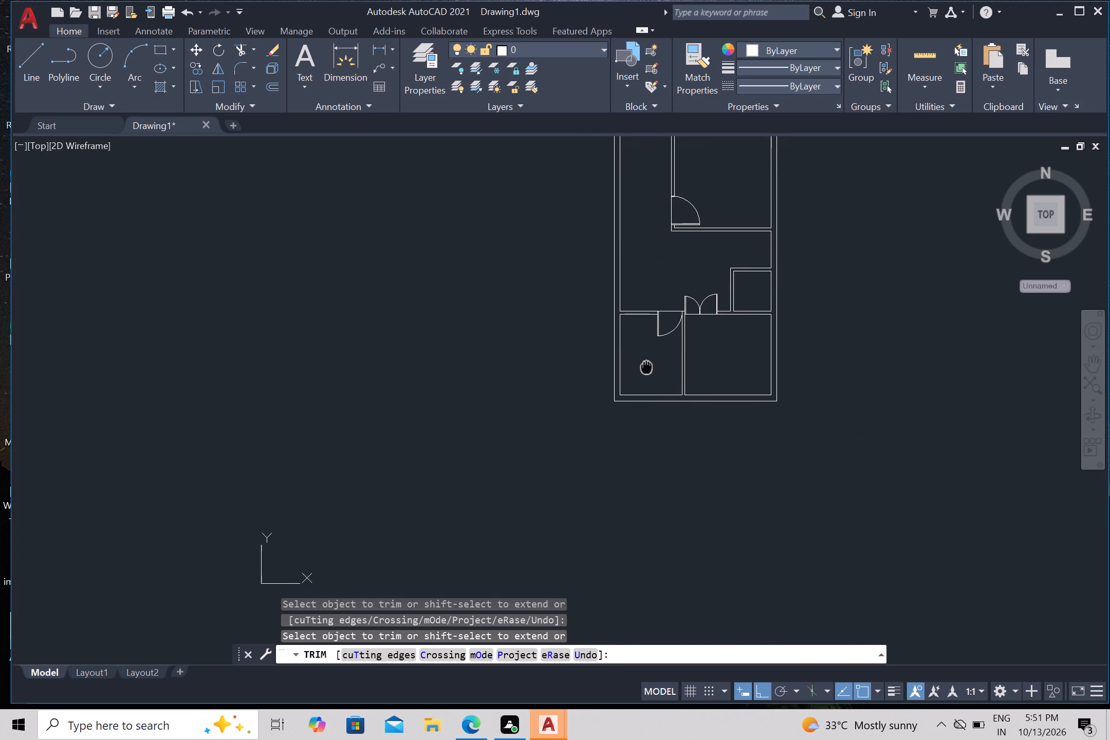
middle_drag(646, 366, 650, 357)
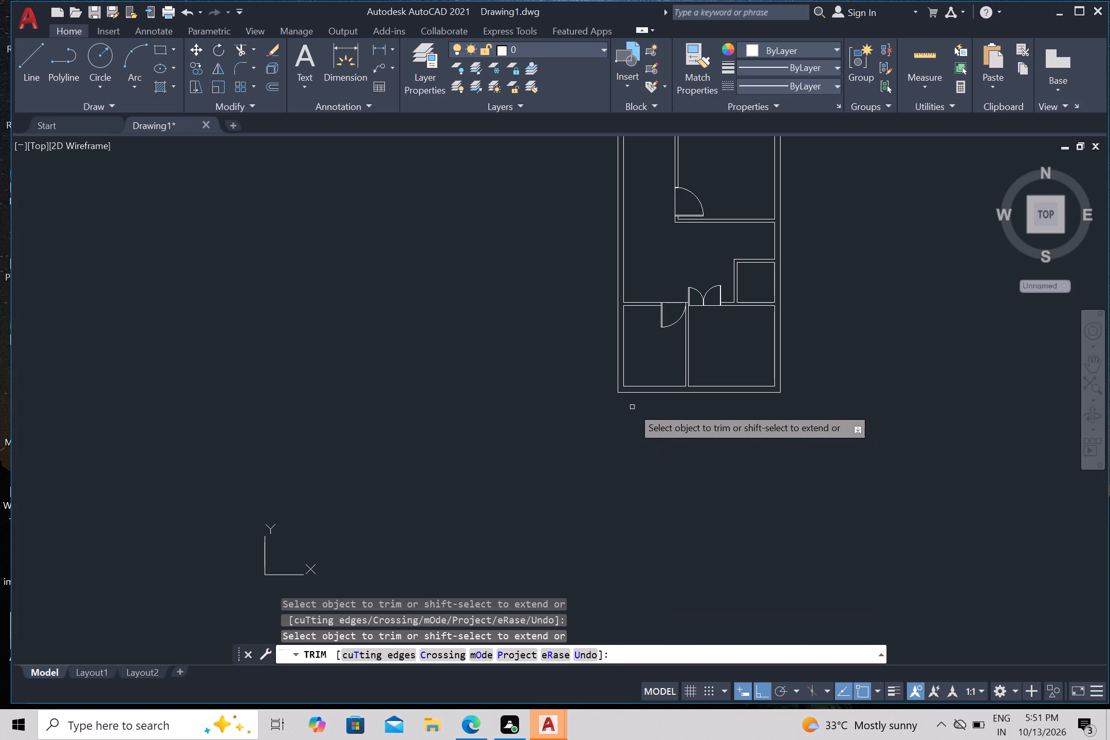
Offset the lower-left room's left and bottom inner wall lines 2' into the room, including every wall segment.
scroll(646, 350, up, 1)
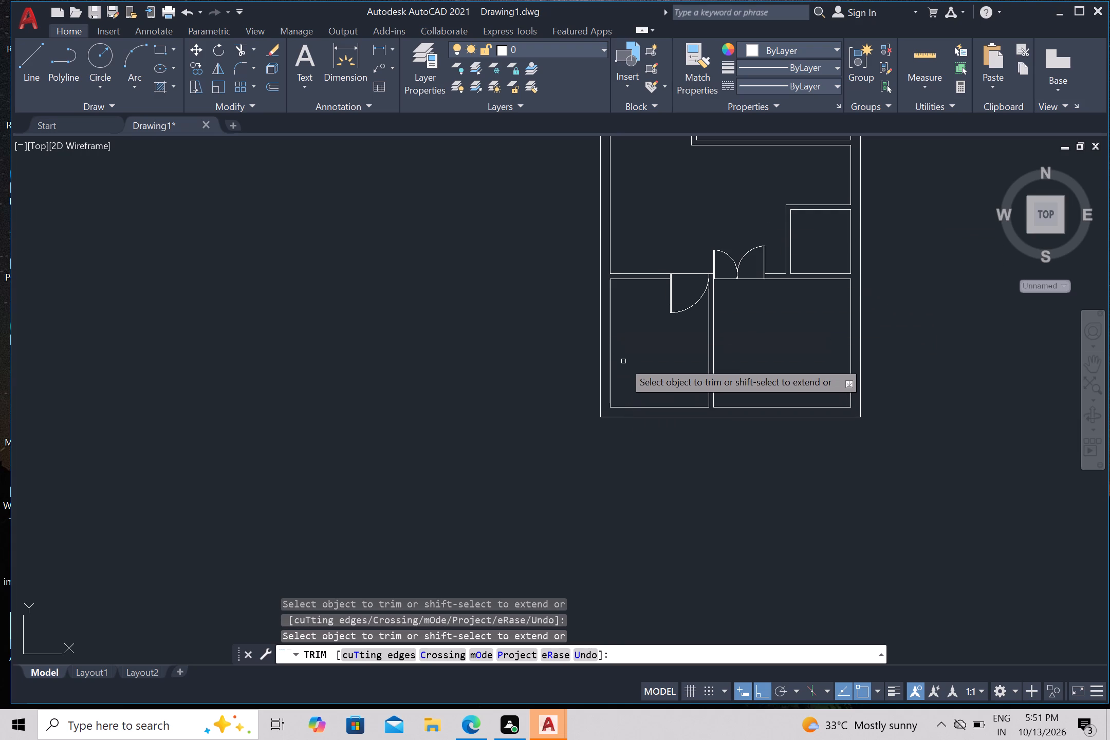
scroll(623, 360, up, 1)
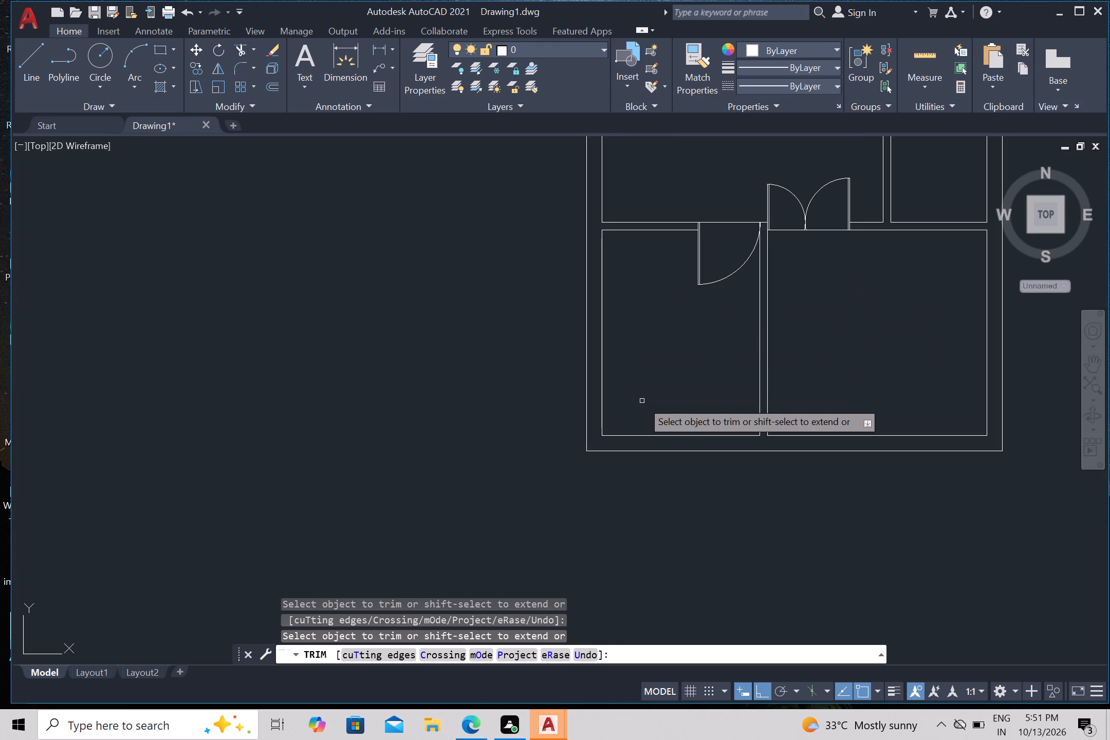
key(Escape)
key(o)
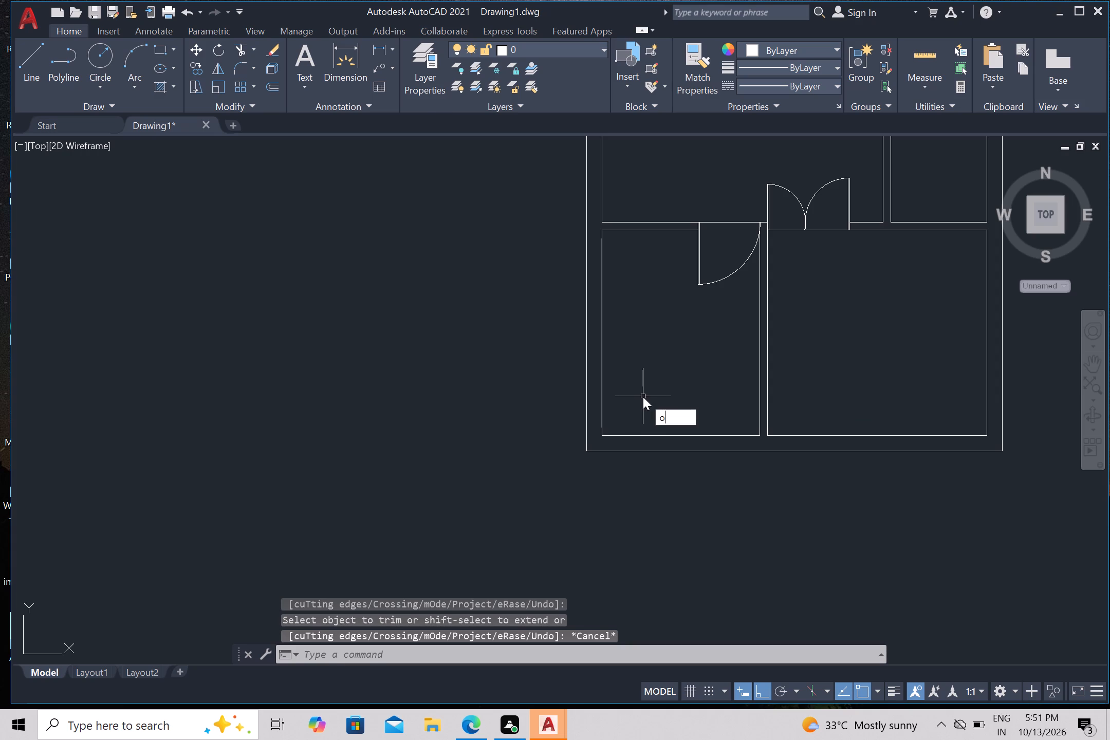
key(Return)
text(2')
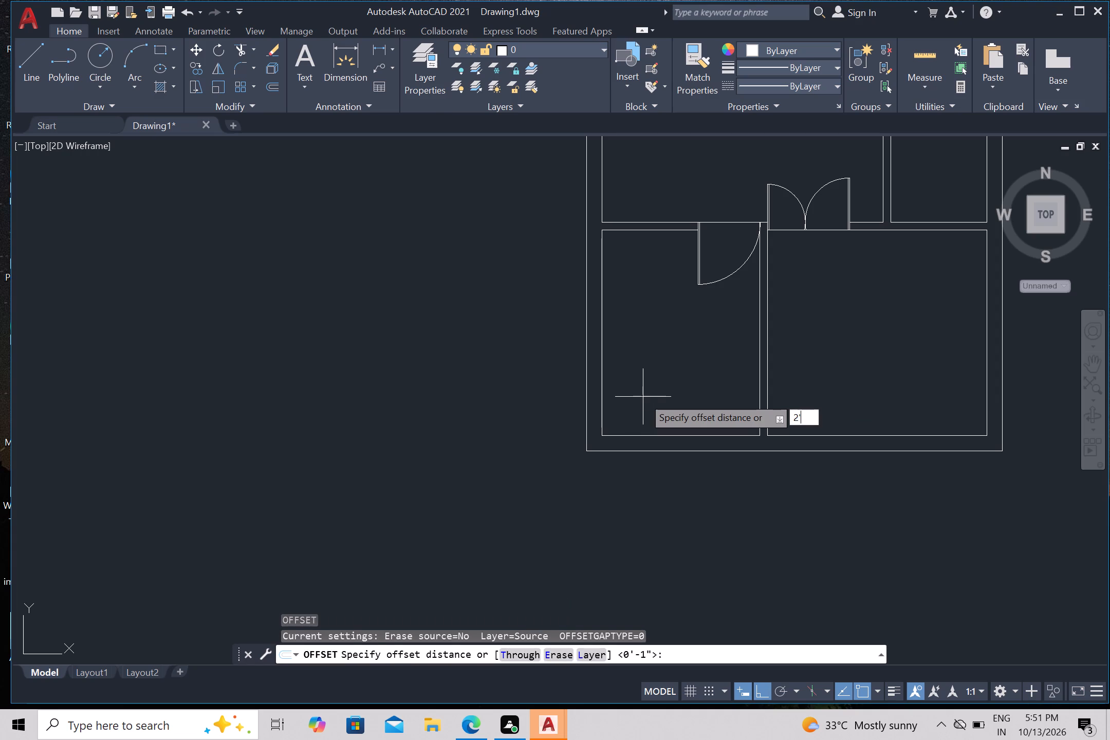
key(Return)
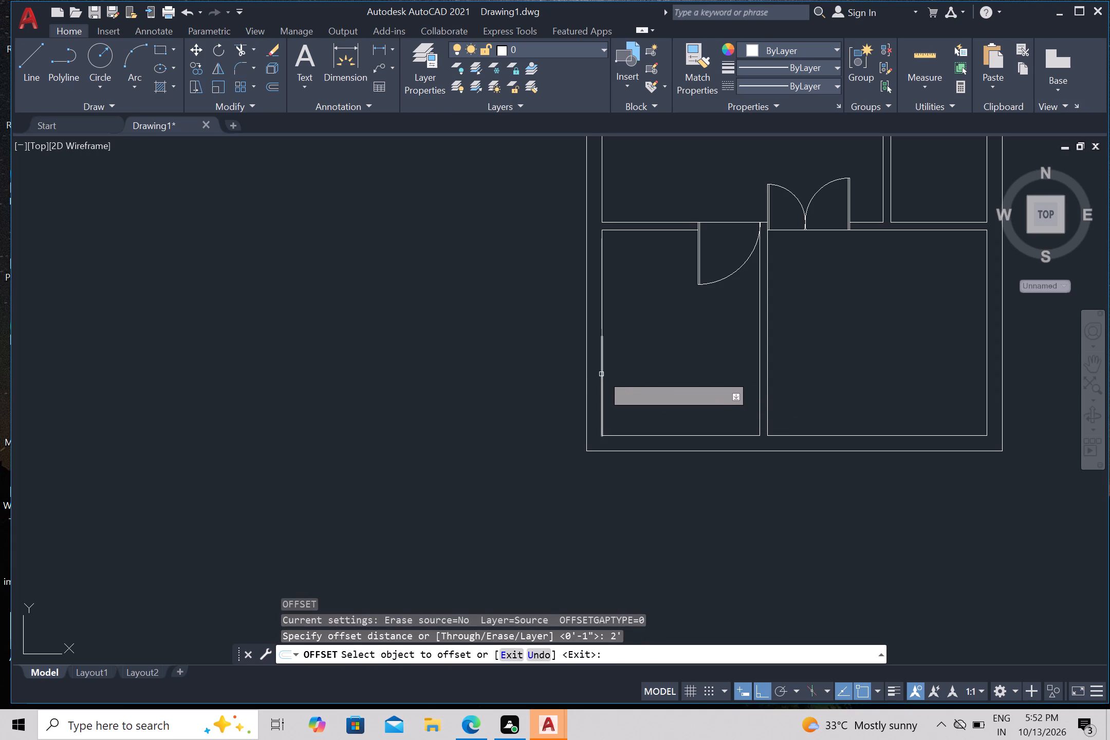
drag(602, 373, 608, 372)
drag(683, 366, 710, 369)
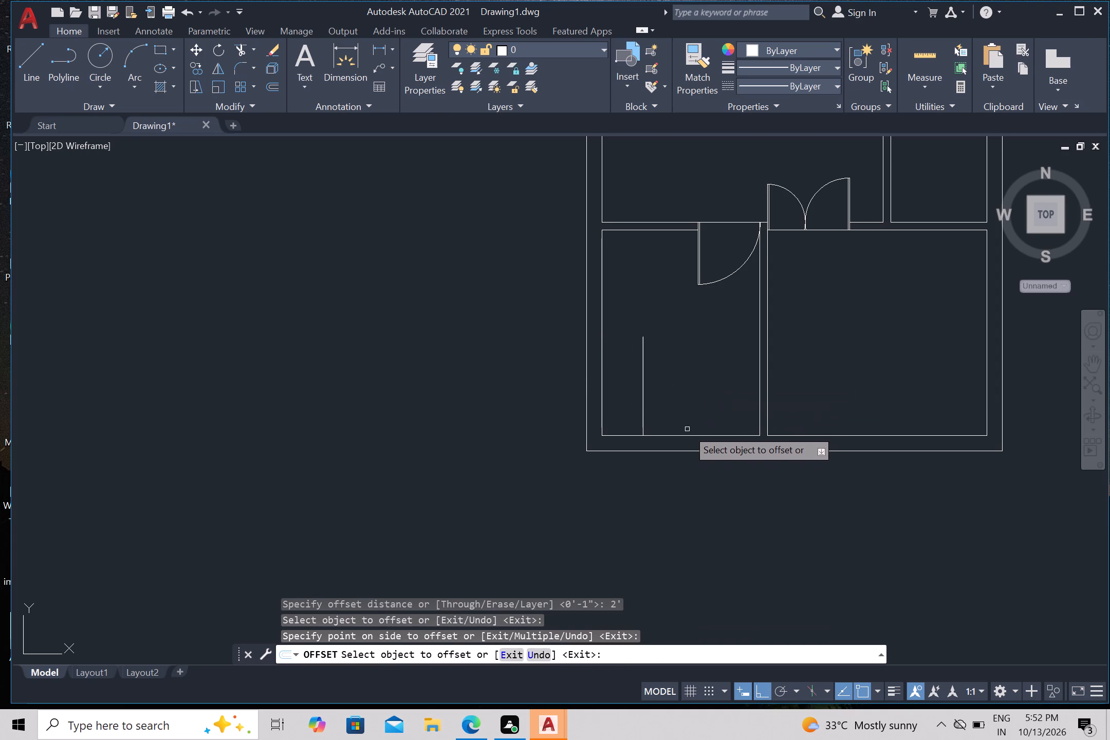
drag(688, 435, 688, 430)
click(695, 394)
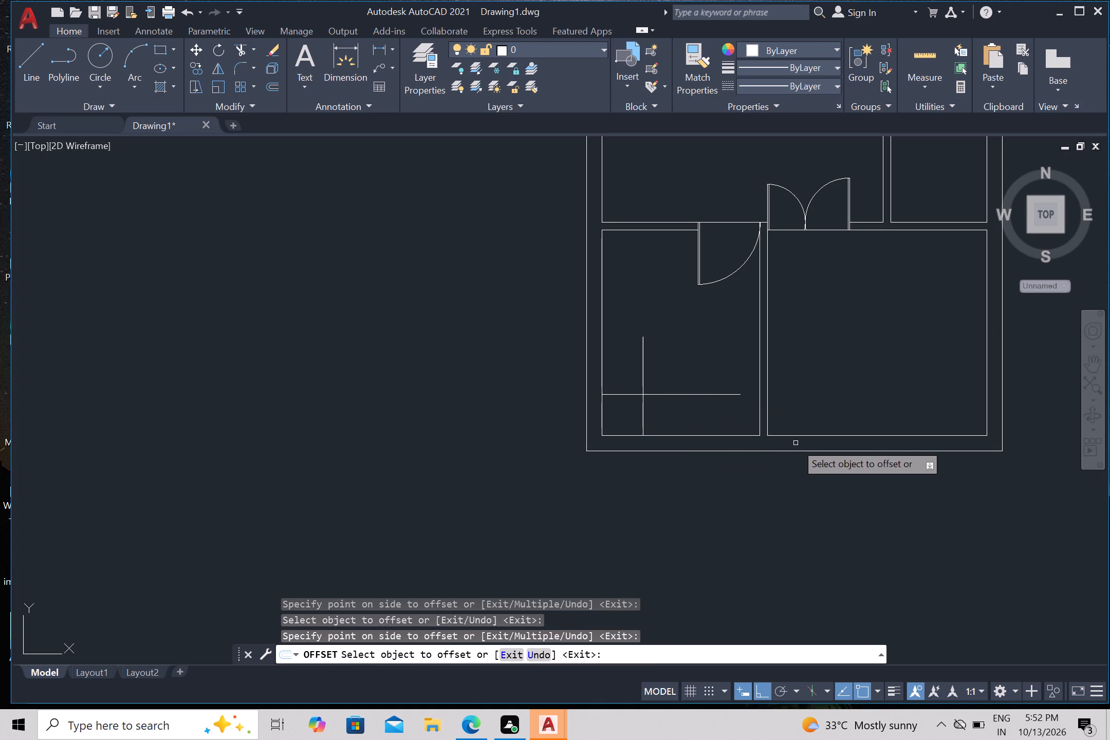
click(752, 435)
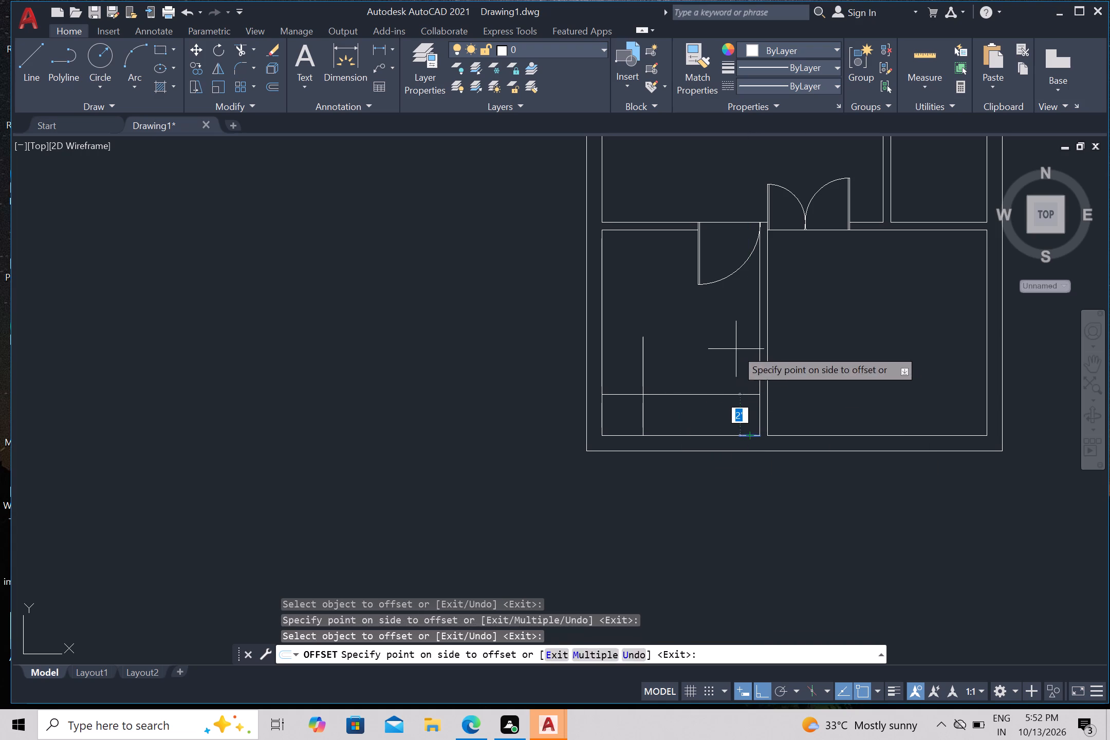
click(736, 349)
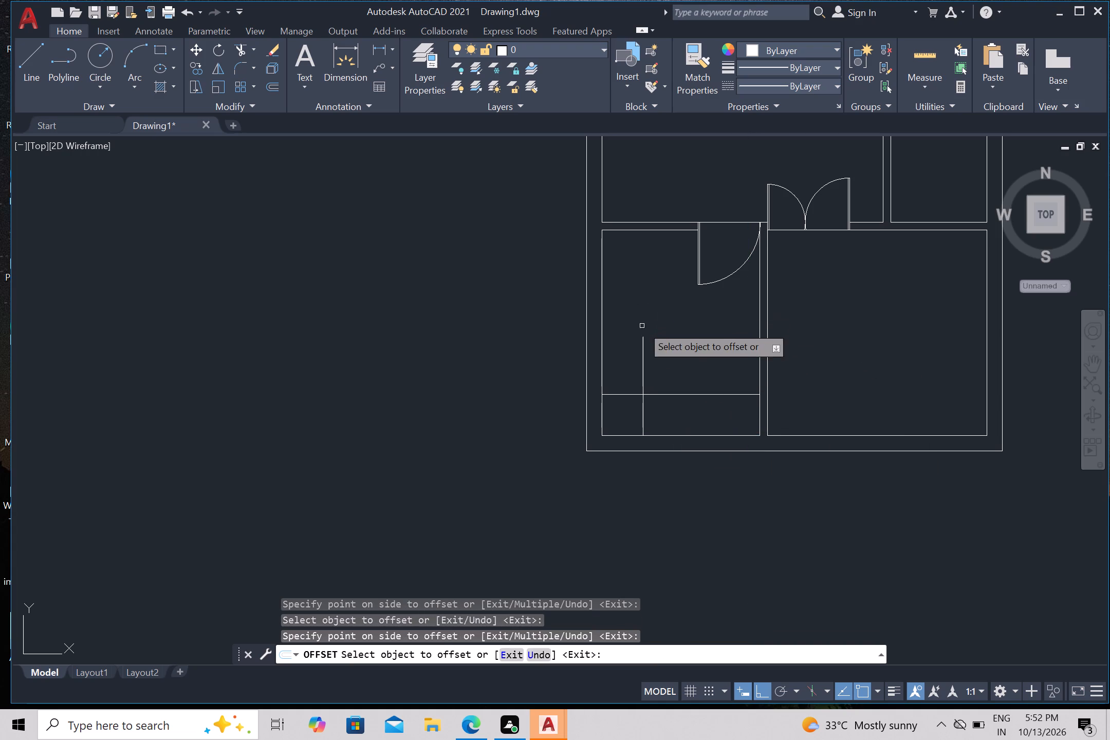
click(602, 285)
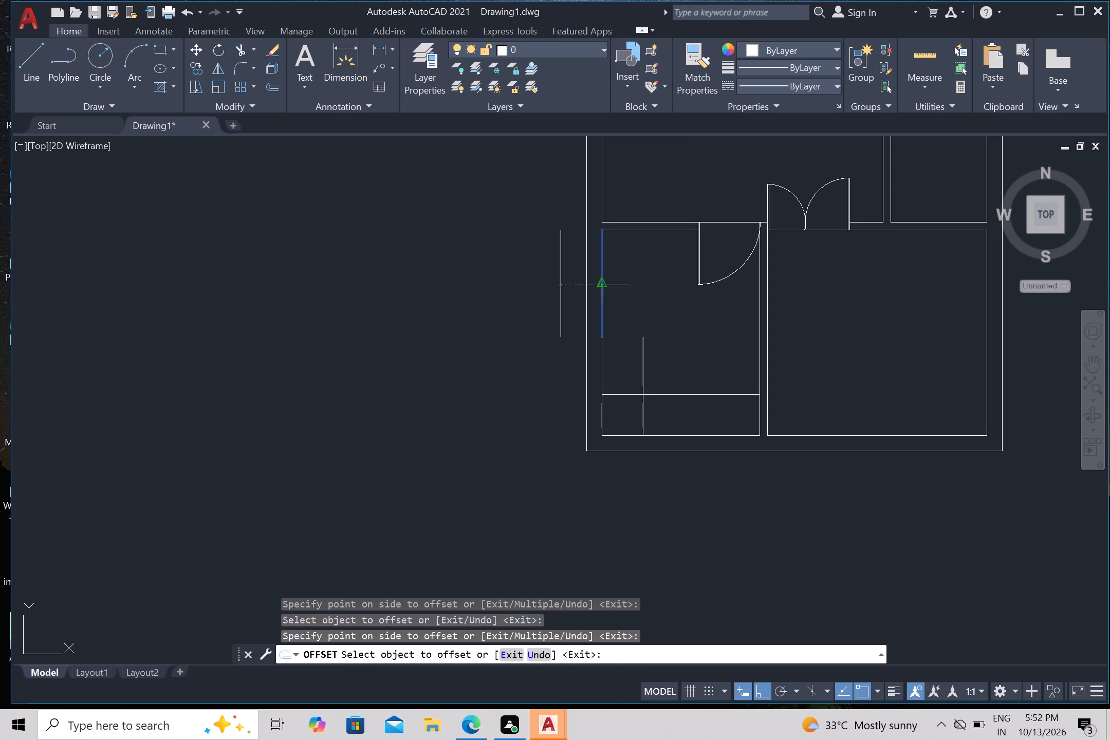
drag(626, 289, 636, 292)
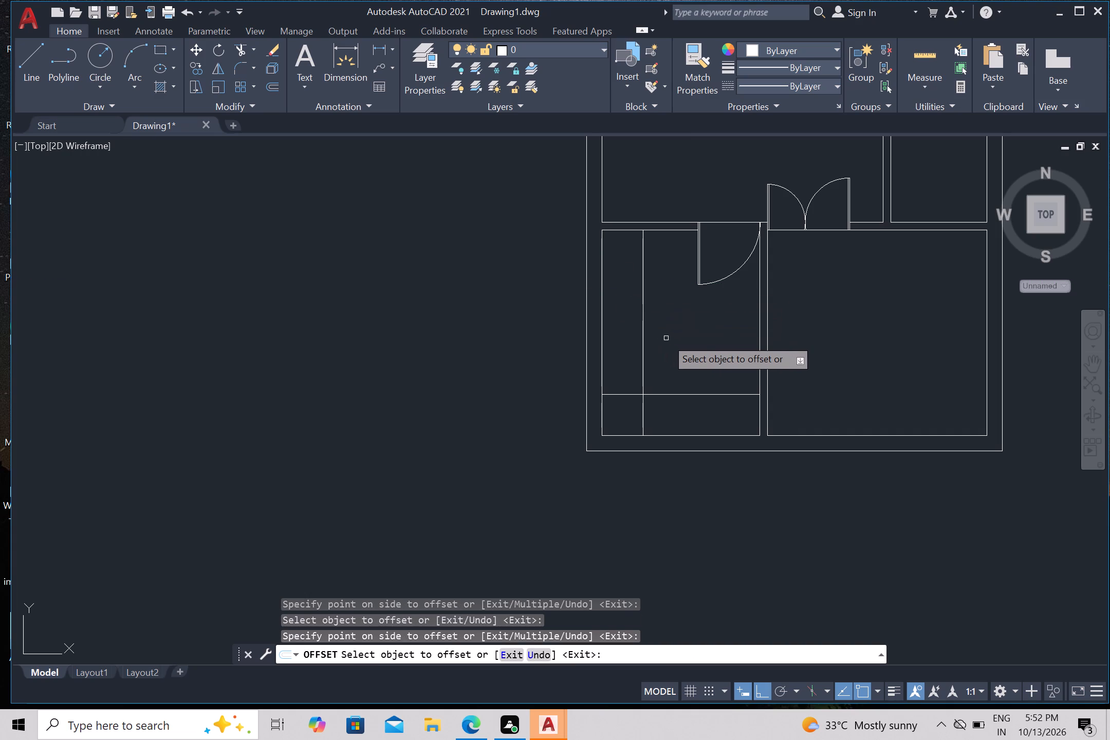
key(Escape)
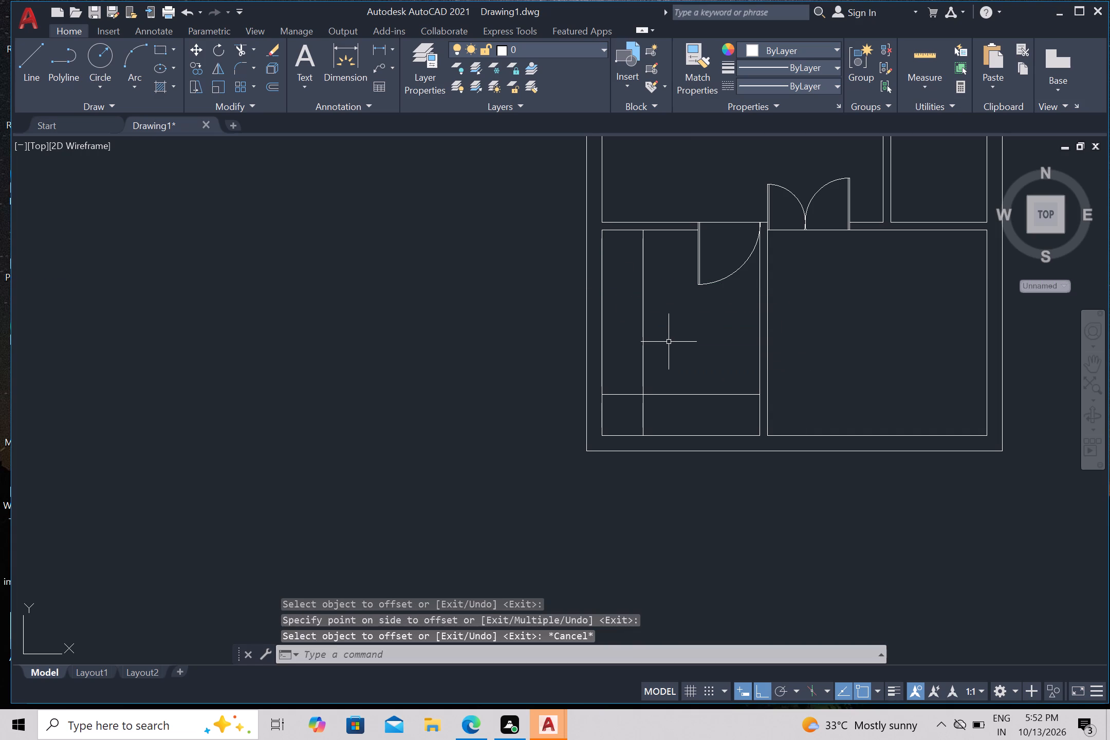
Trim the two offset lines' overlapping ends past their crossing so they form a clean L-shaped counter edge in the lower-left room.
text(tr)
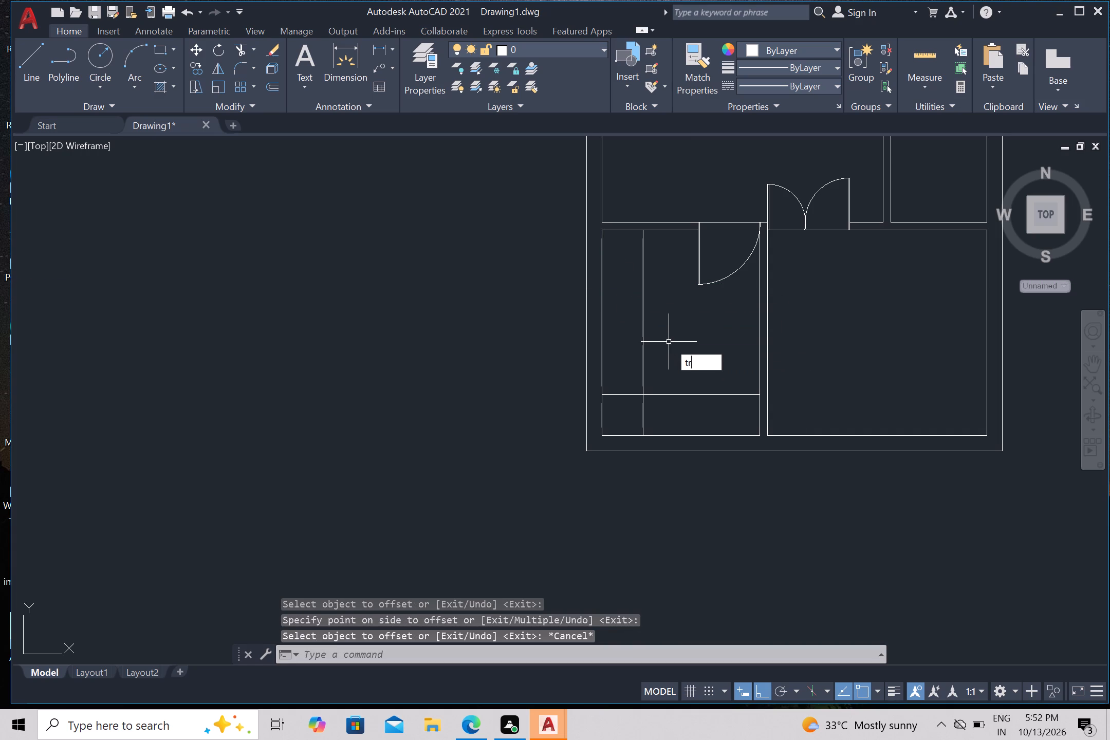
key(Return)
click(619, 391)
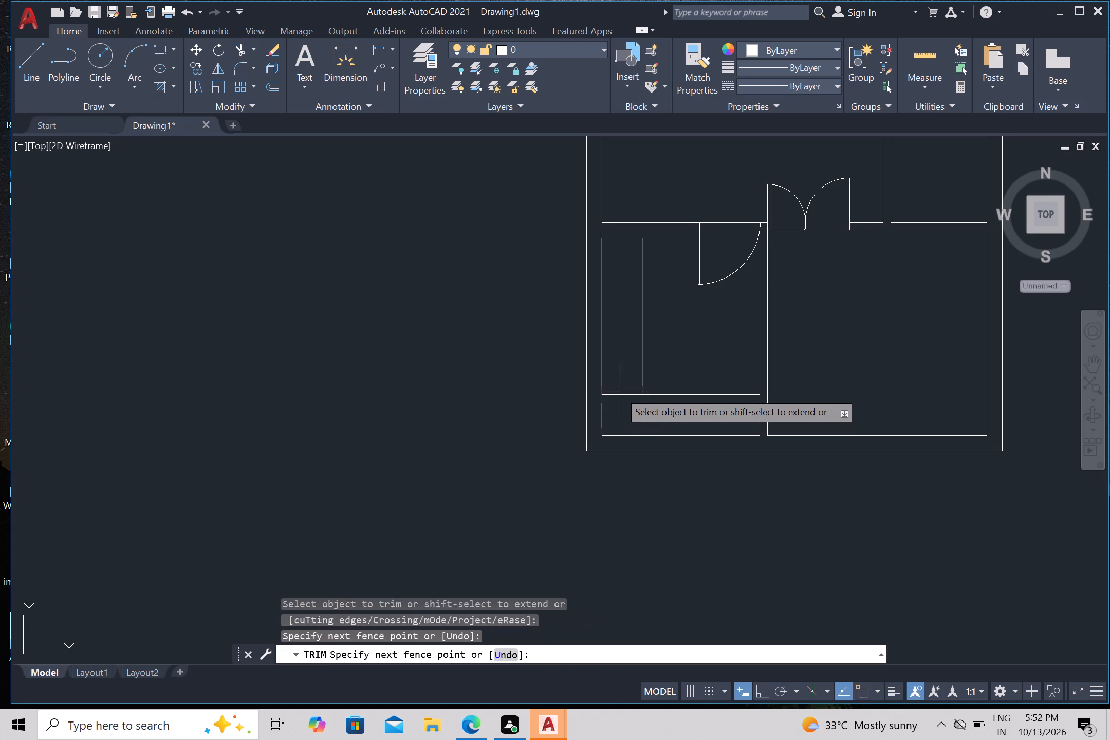
click(619, 395)
click(639, 419)
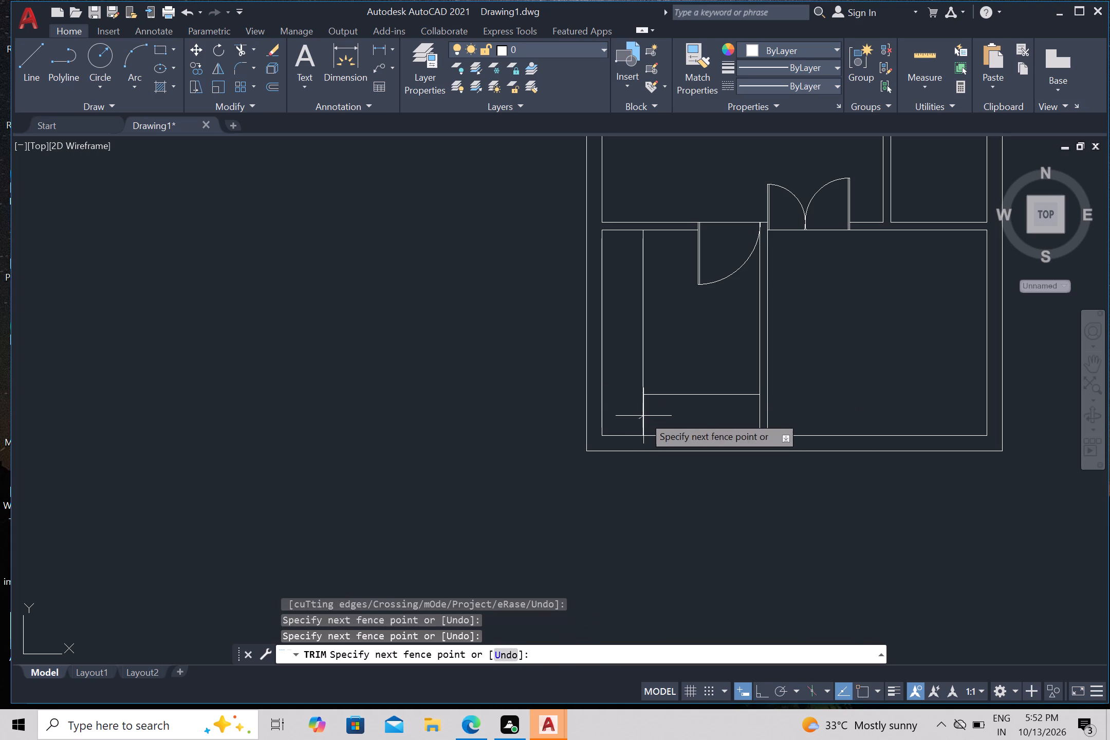
click(653, 411)
Draw a rectangle about 1'-2 1/2" wide and 2'-4 1/2" high inside the counter strip along the room's left wall.
scroll(653, 411, down, 1)
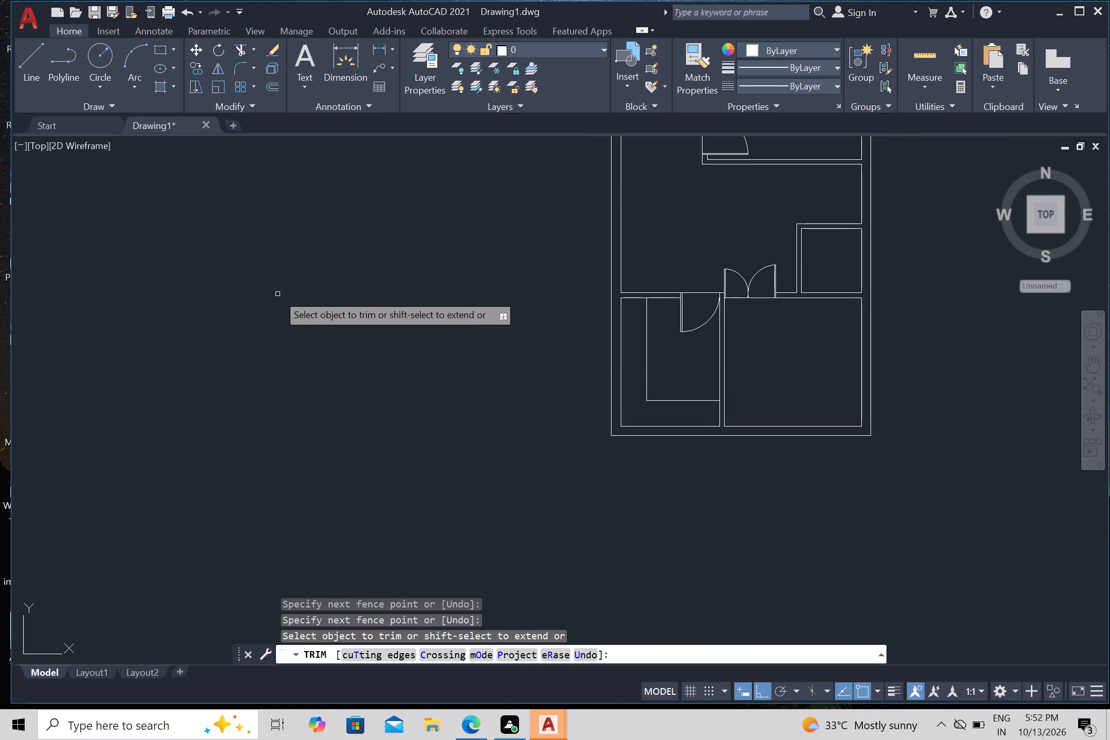
click(155, 49)
scroll(686, 371, up, 2)
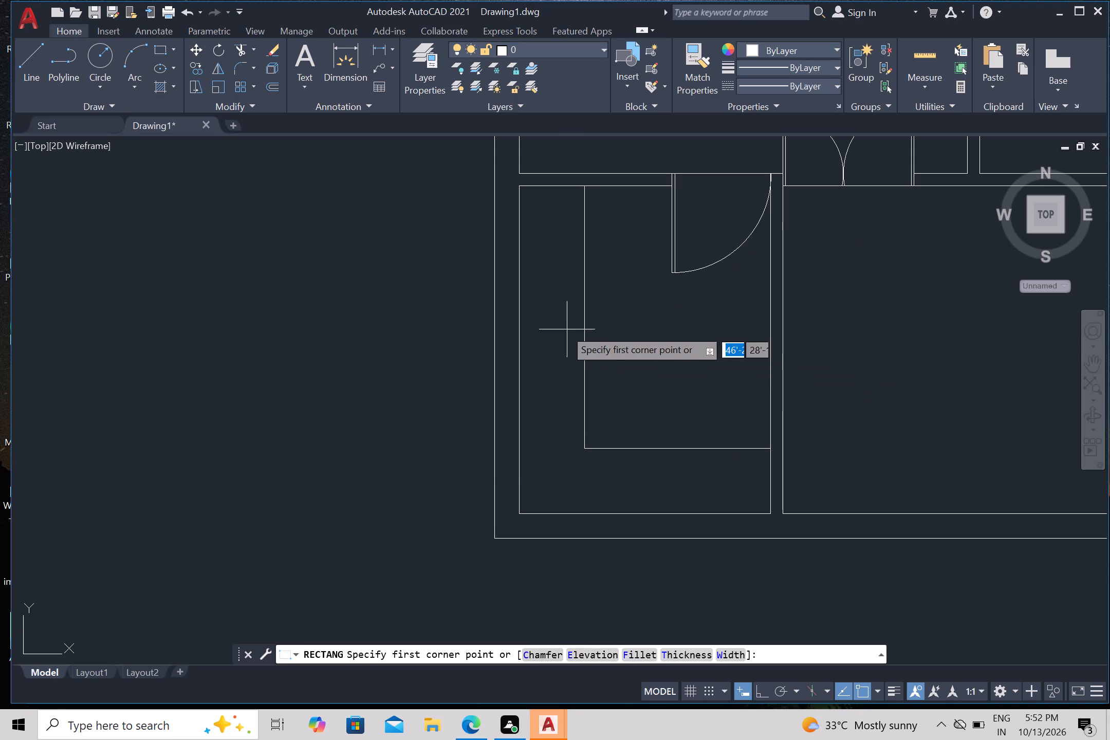
click(532, 279)
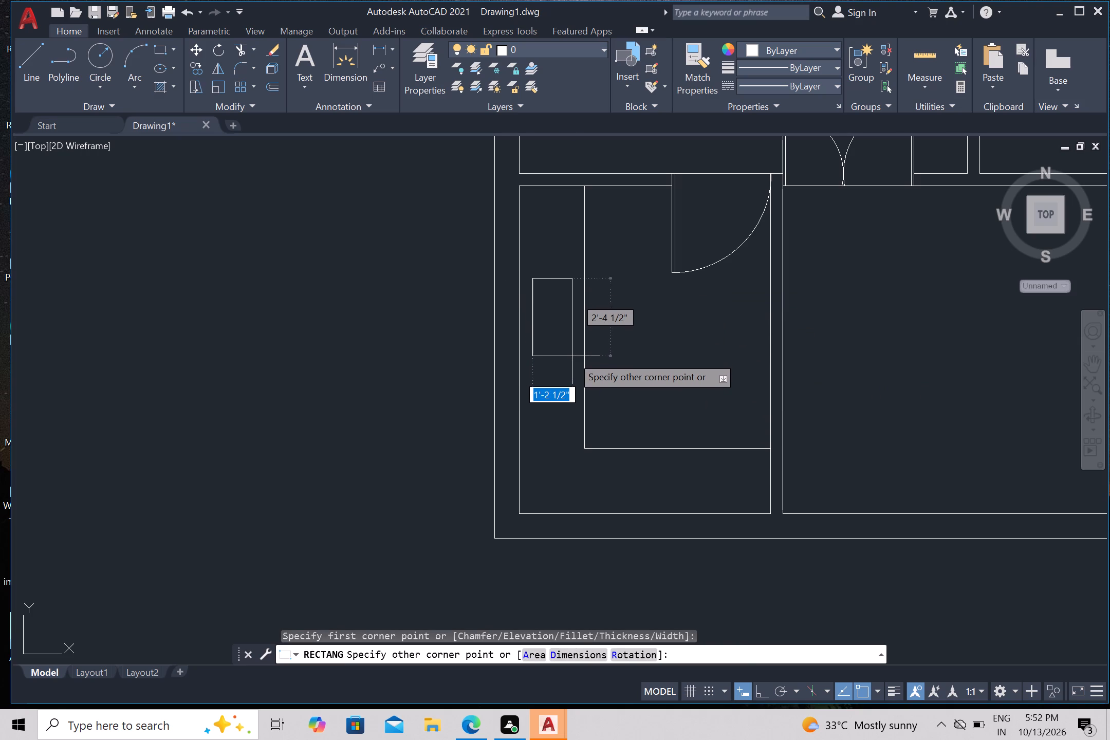
click(572, 356)
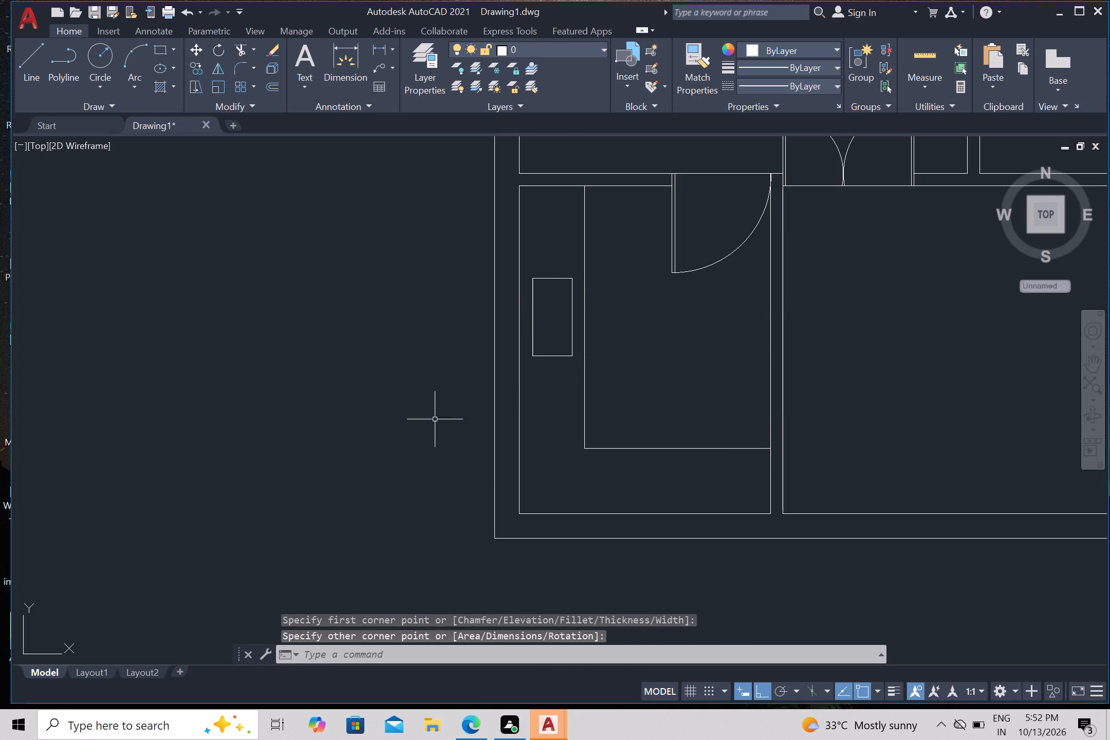
key(Escape)
Select the small rectangle inside the lower-left room's counter strip.
click(559, 356)
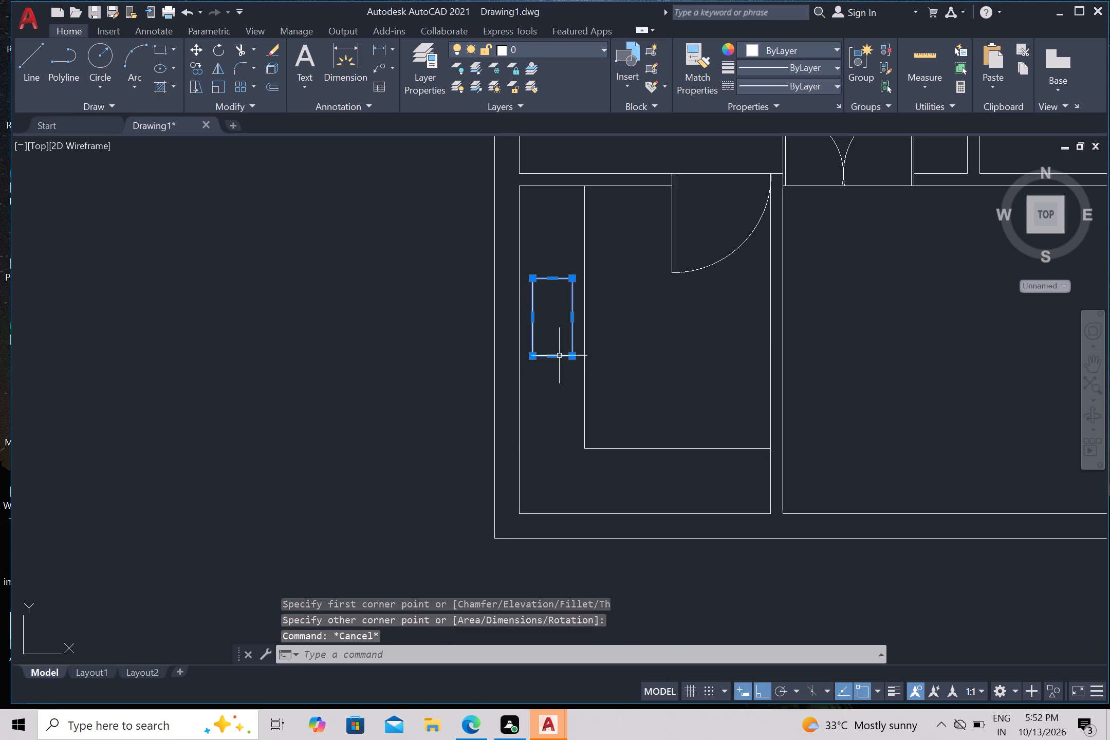
Explode the selected small rectangle in the left counter strip into separate lines.
key(e)
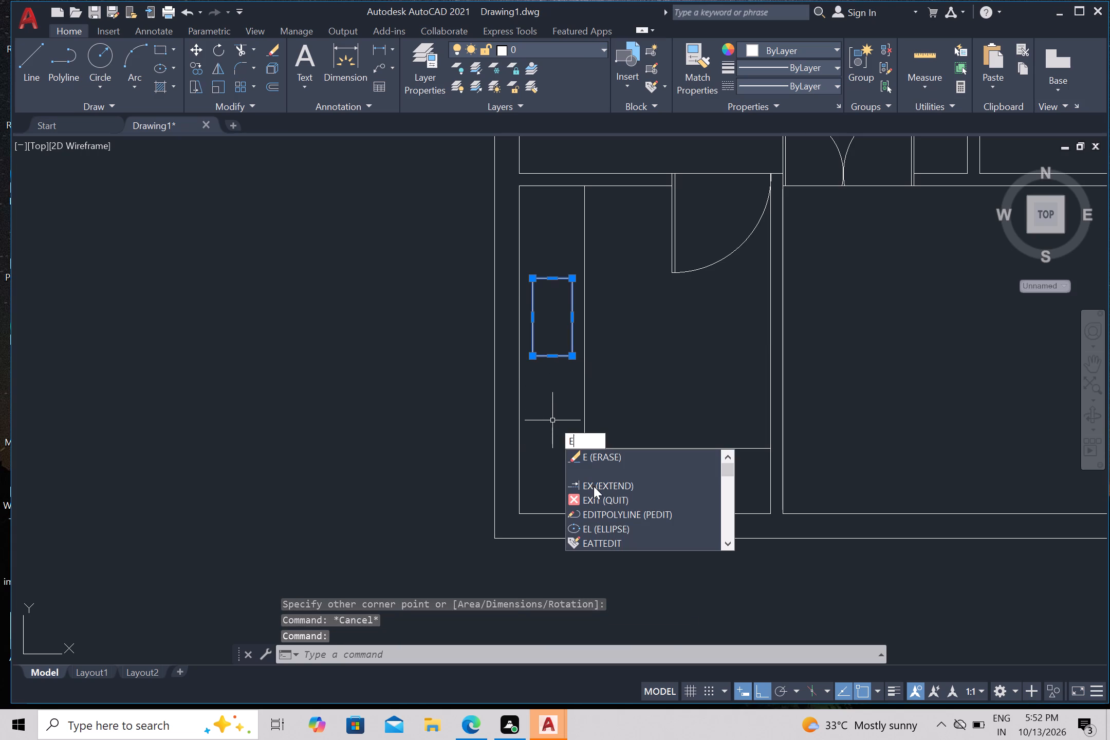
click(597, 473)
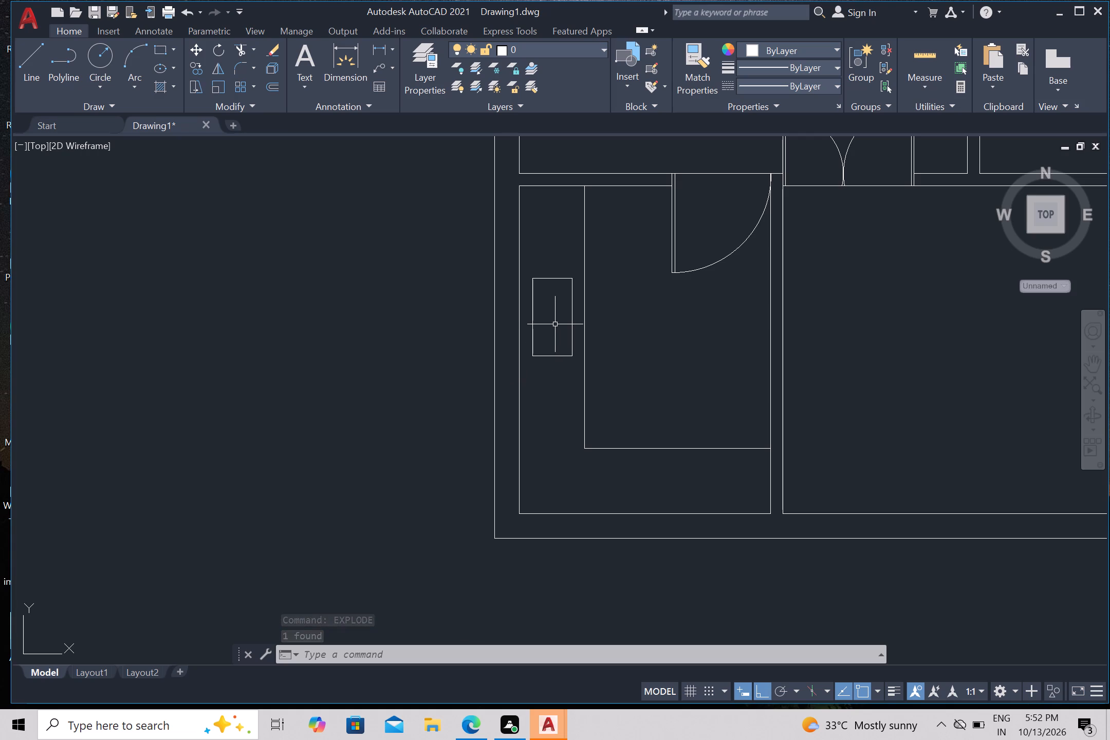
Draw a horizontal line across the small rectangle between the midpoints of its left and right sides, splitting it into two halves.
key(l)
key(Return)
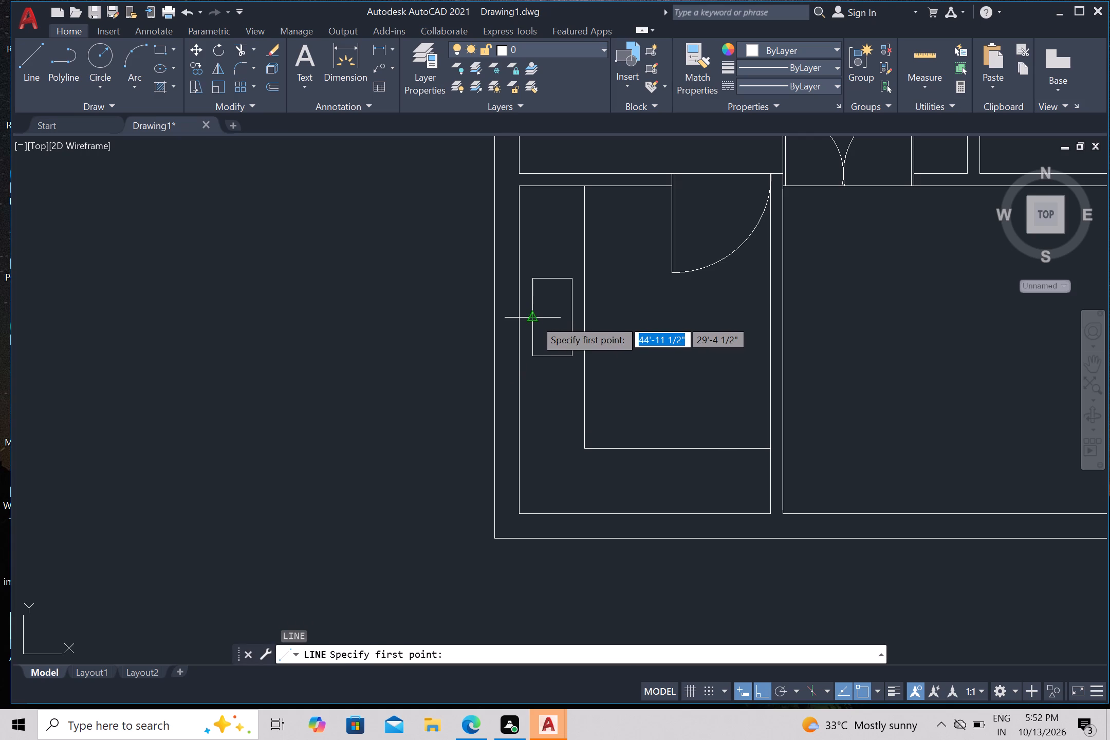
click(534, 319)
click(574, 318)
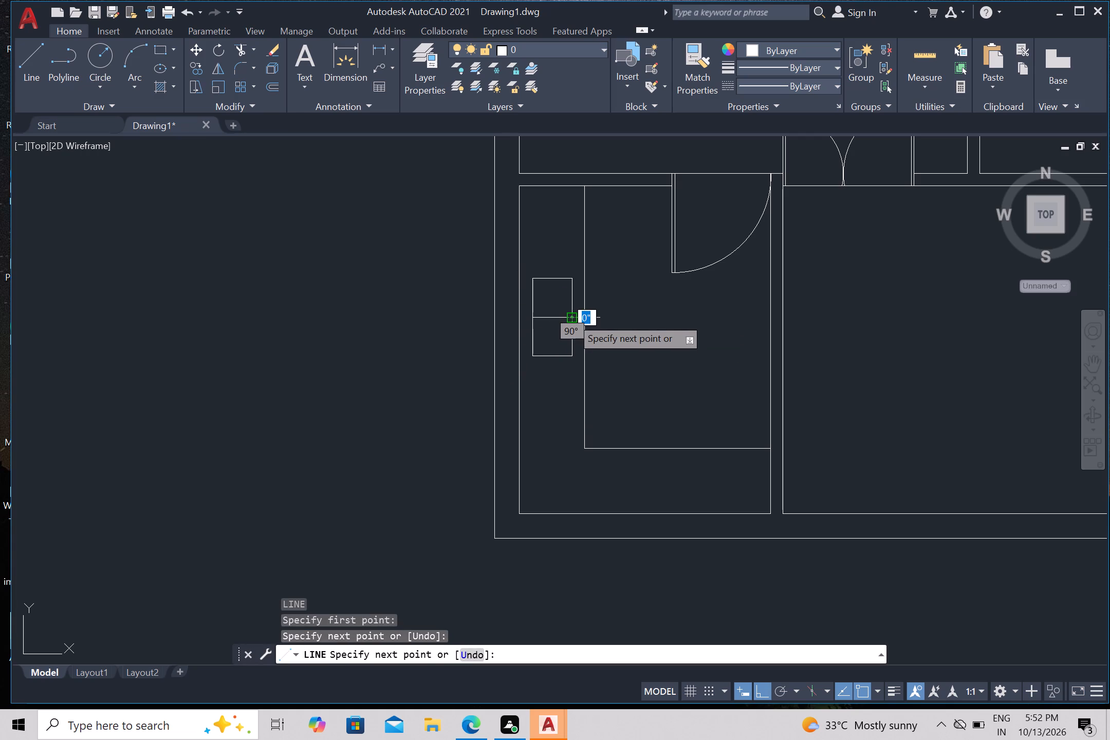
key(Escape)
Draw a circle with a radius of about 3" near the centre of the small rectangle's lower half.
scroll(564, 320, up, 2)
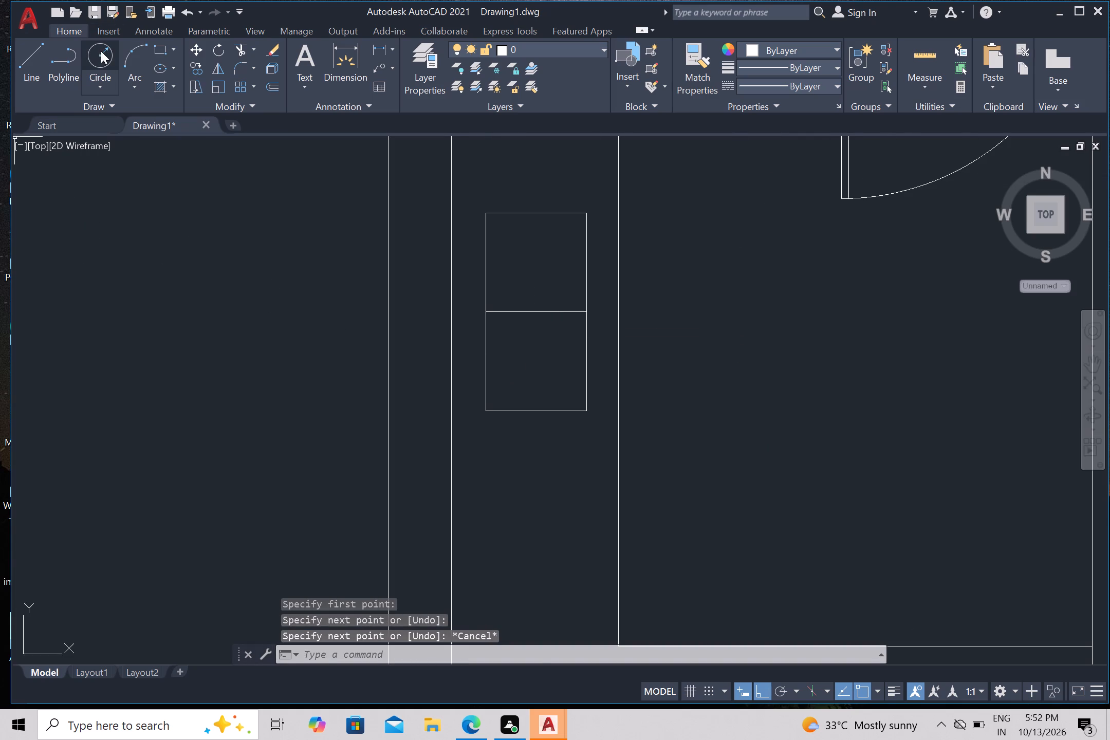
click(102, 52)
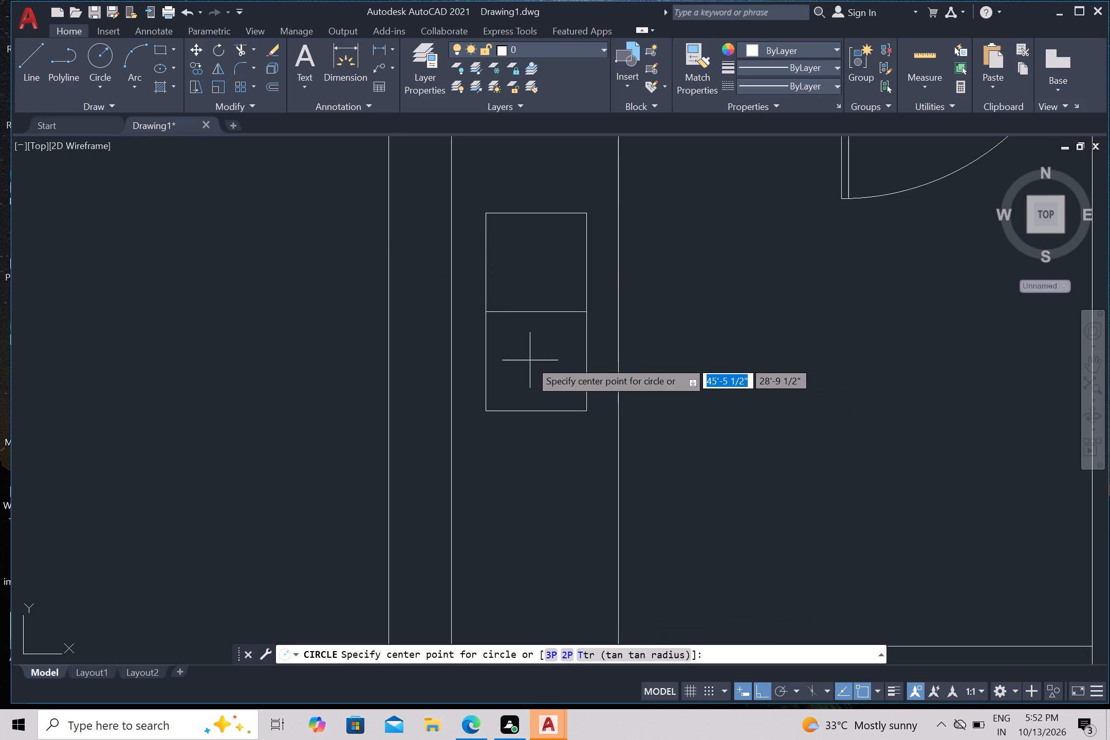
click(530, 362)
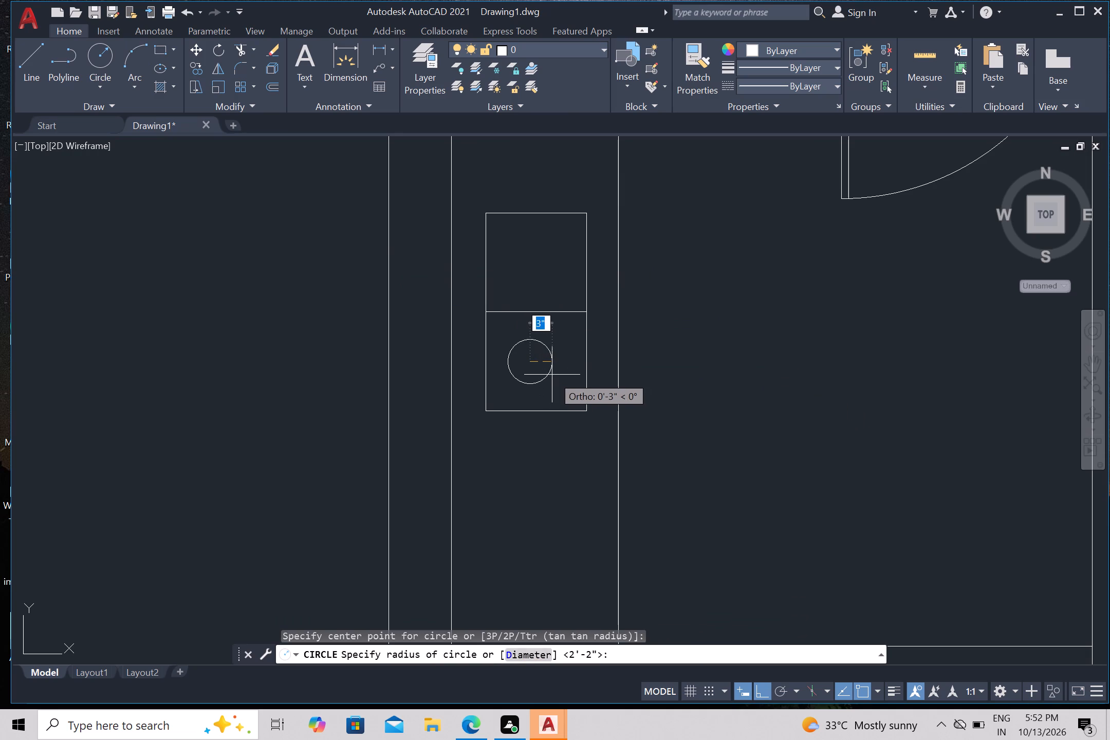
click(549, 367)
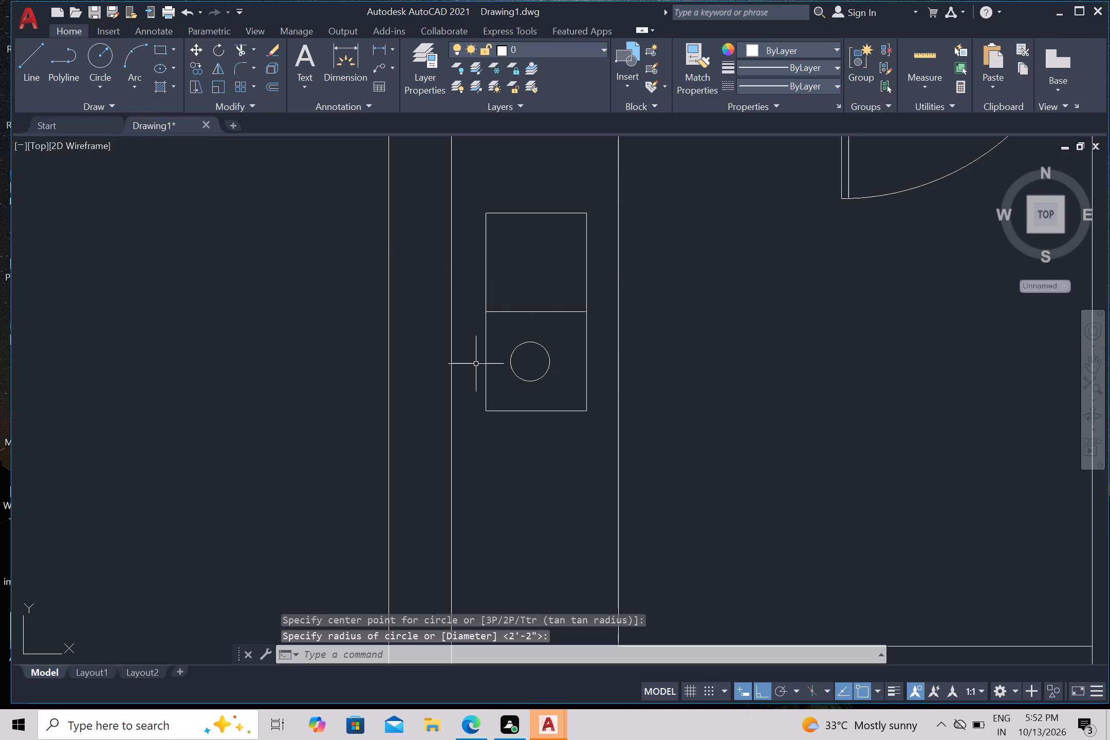
key(Escape)
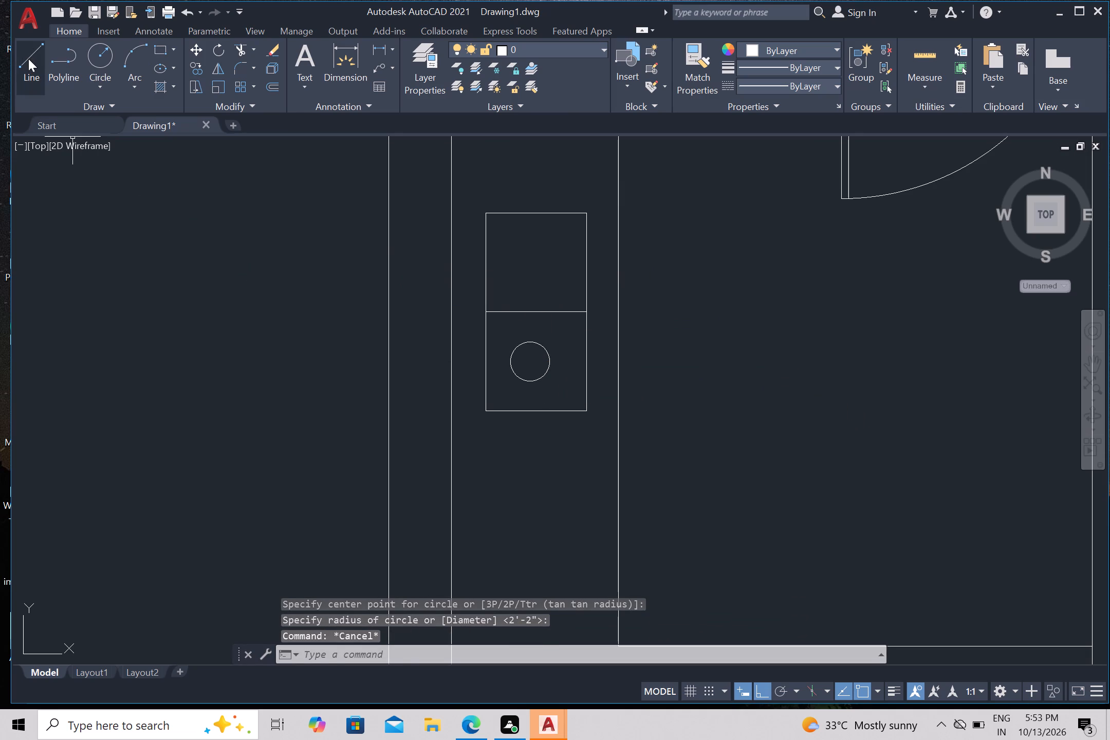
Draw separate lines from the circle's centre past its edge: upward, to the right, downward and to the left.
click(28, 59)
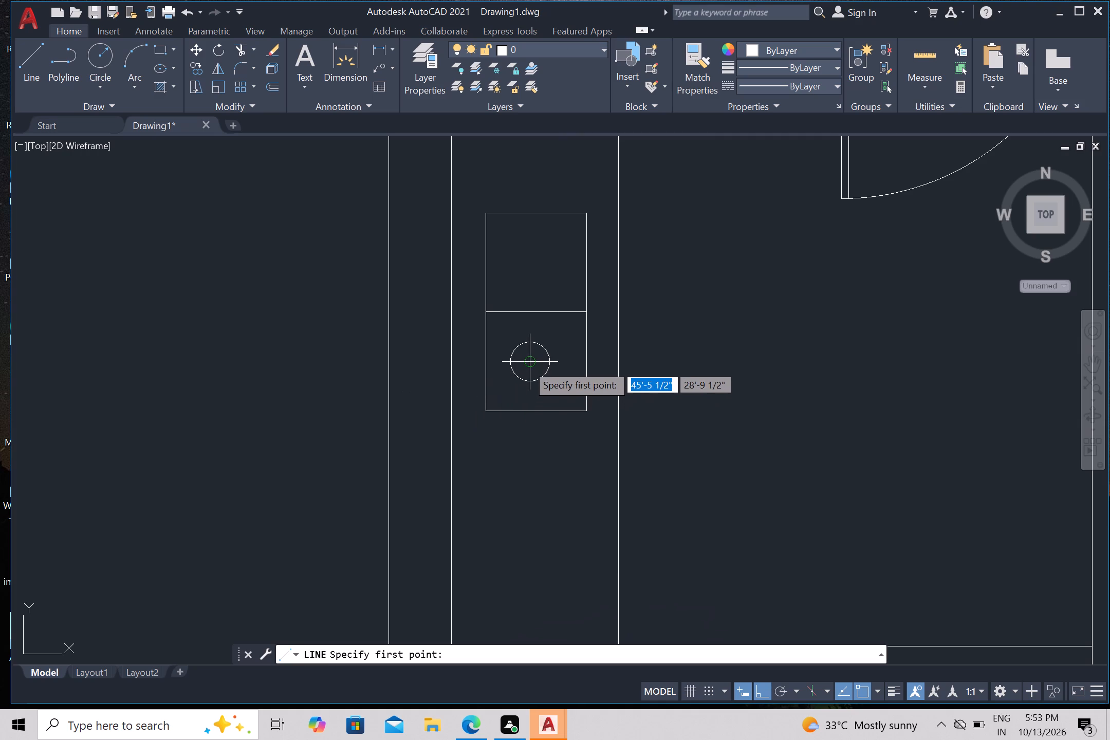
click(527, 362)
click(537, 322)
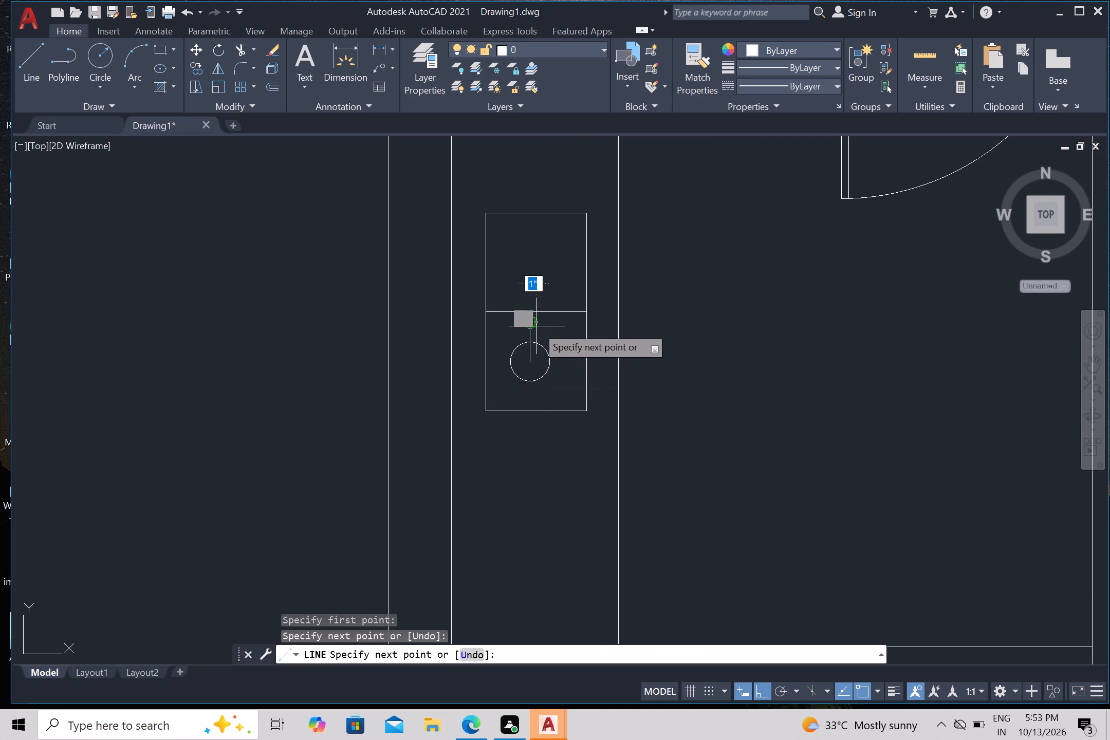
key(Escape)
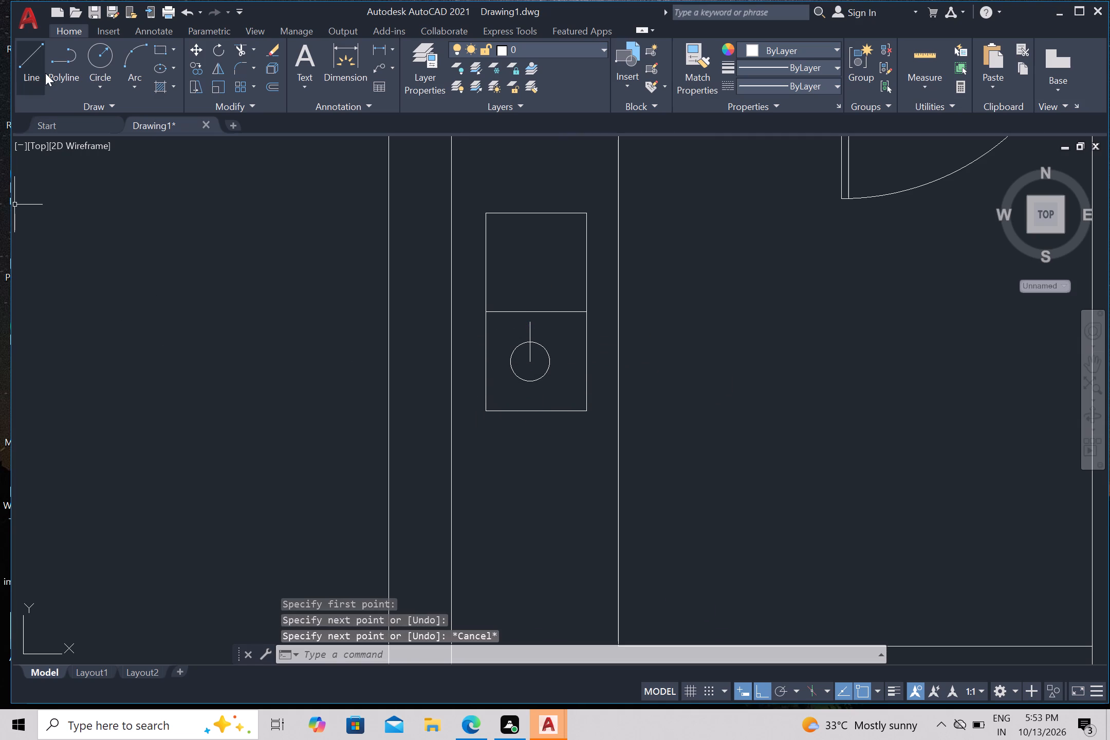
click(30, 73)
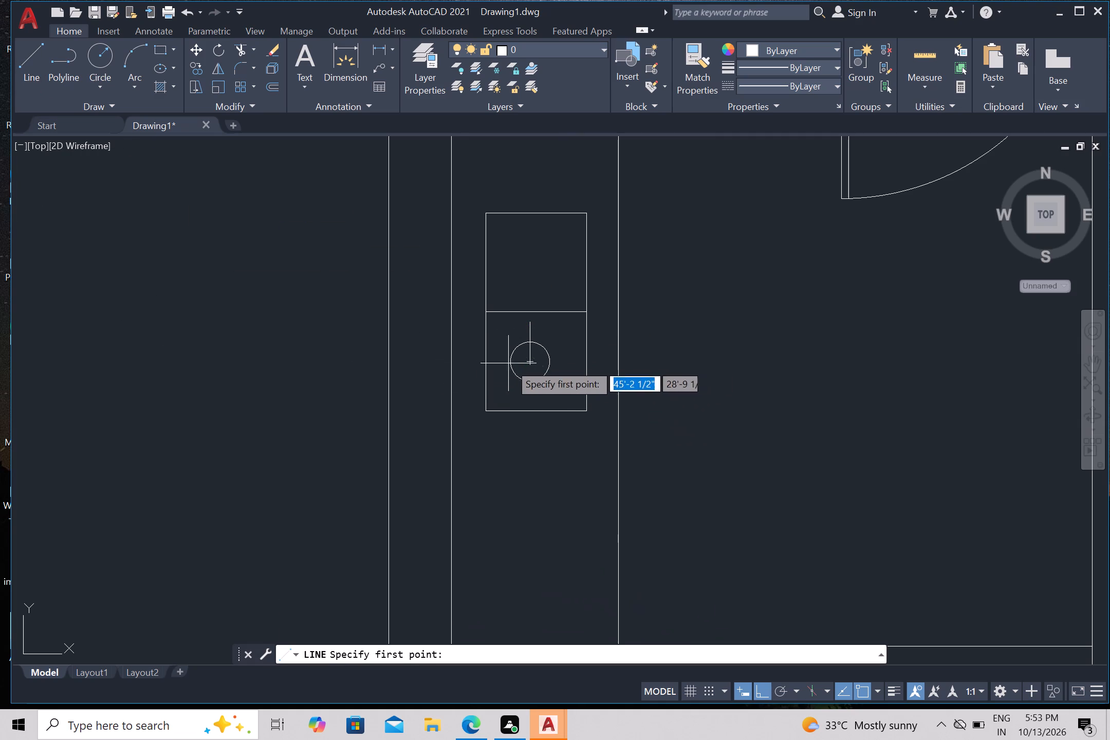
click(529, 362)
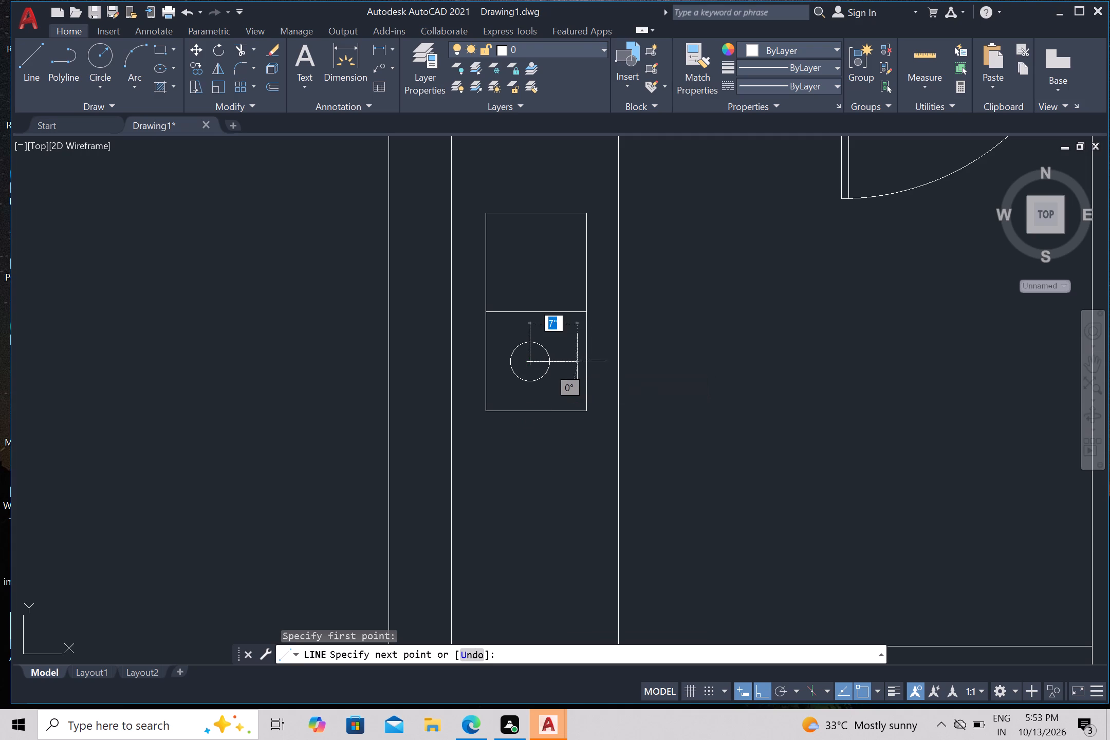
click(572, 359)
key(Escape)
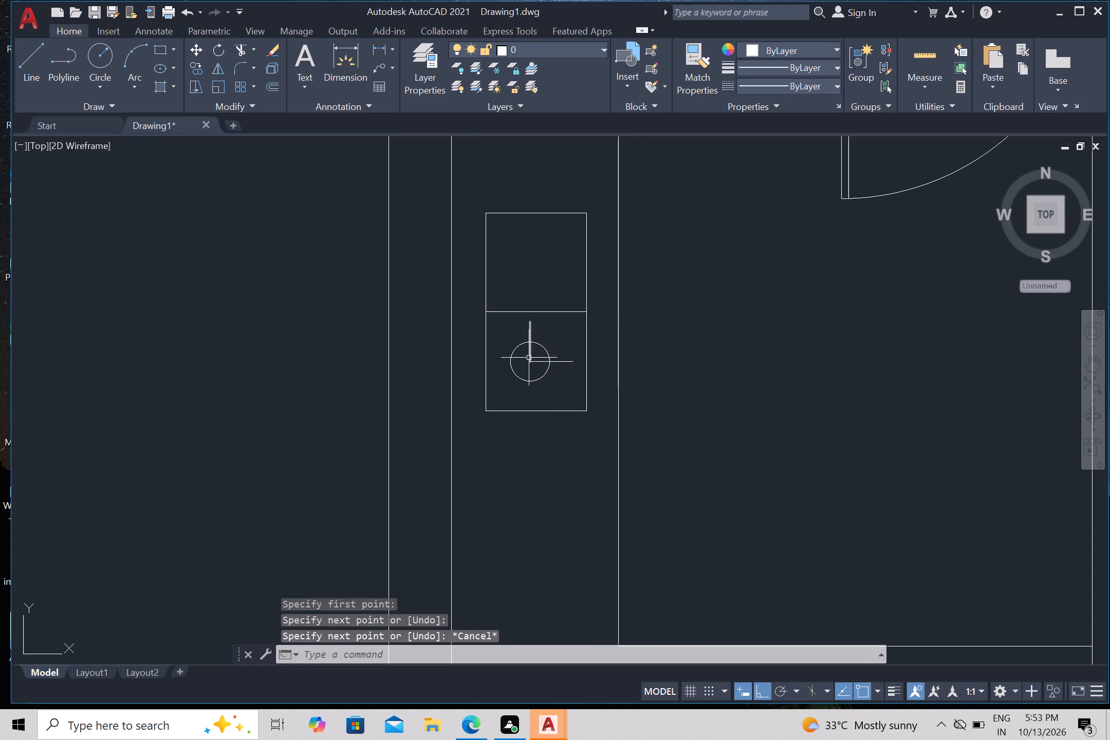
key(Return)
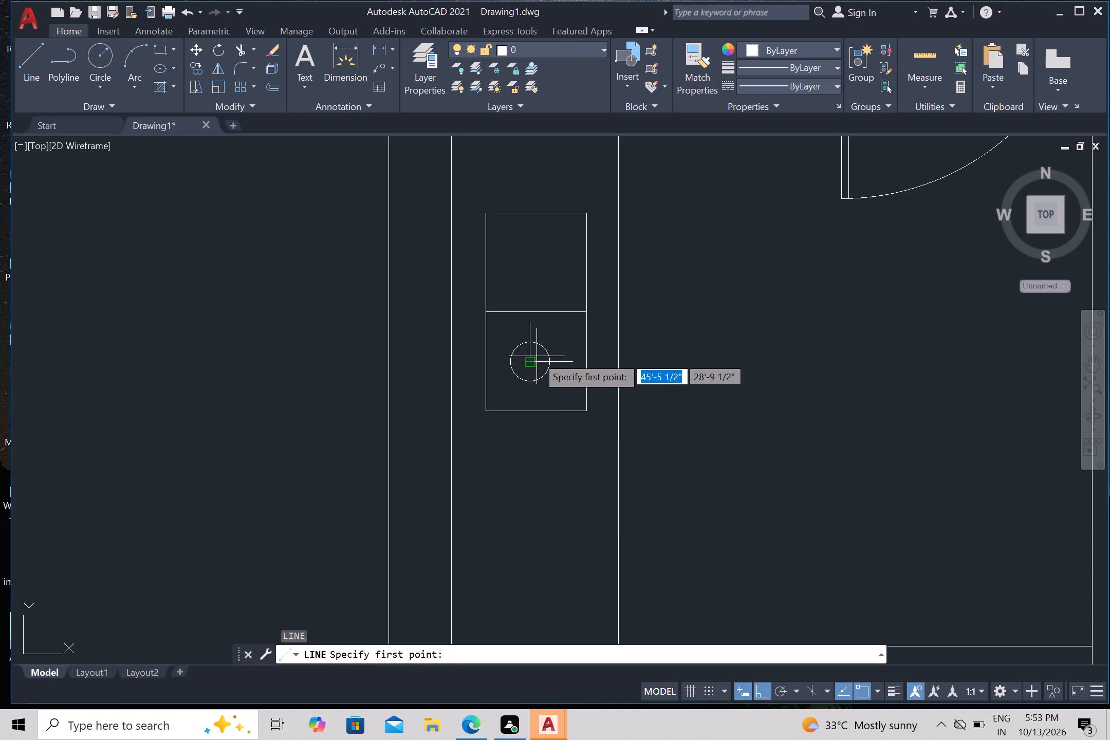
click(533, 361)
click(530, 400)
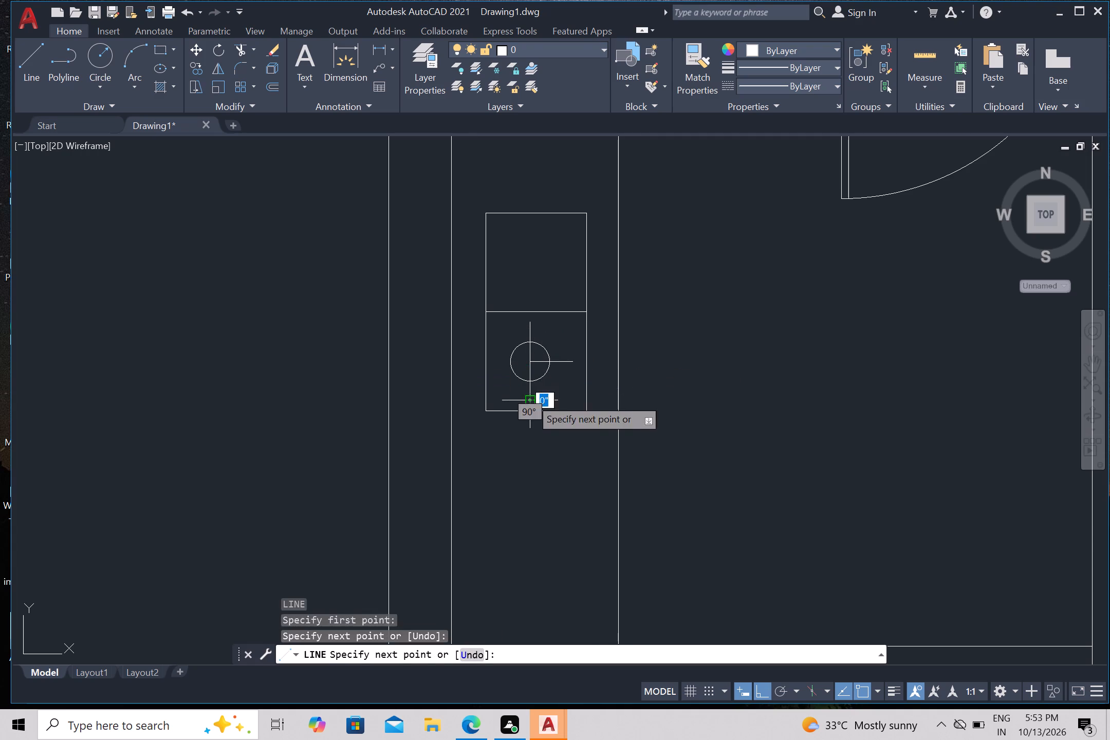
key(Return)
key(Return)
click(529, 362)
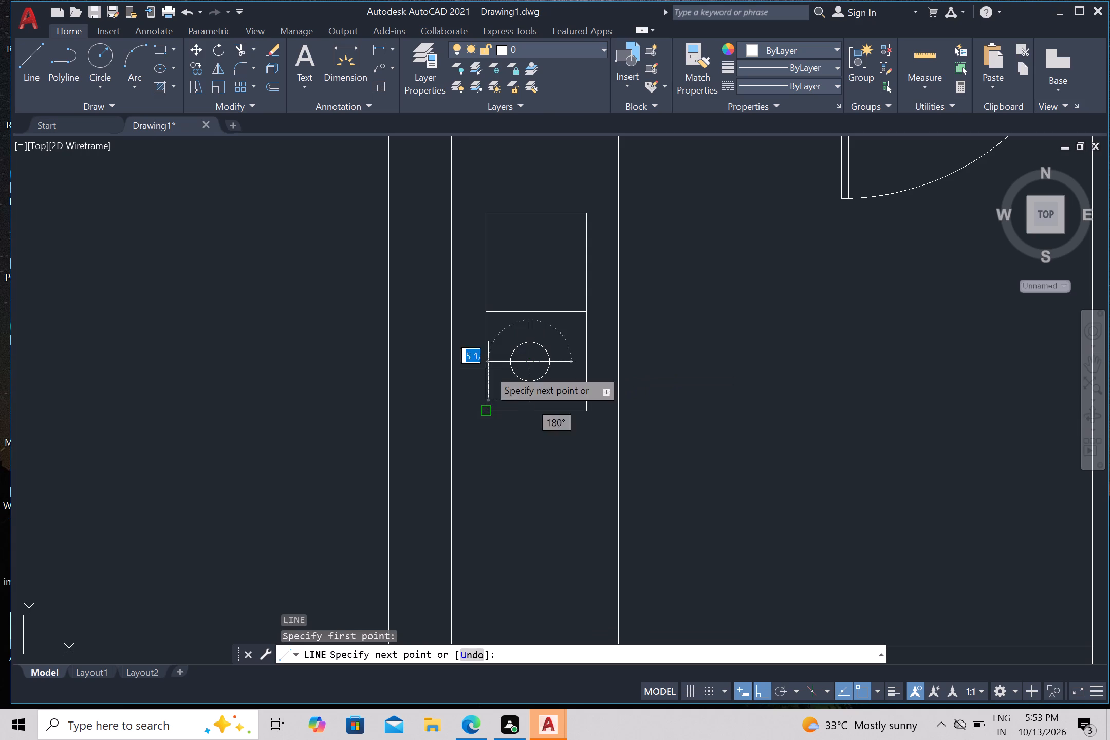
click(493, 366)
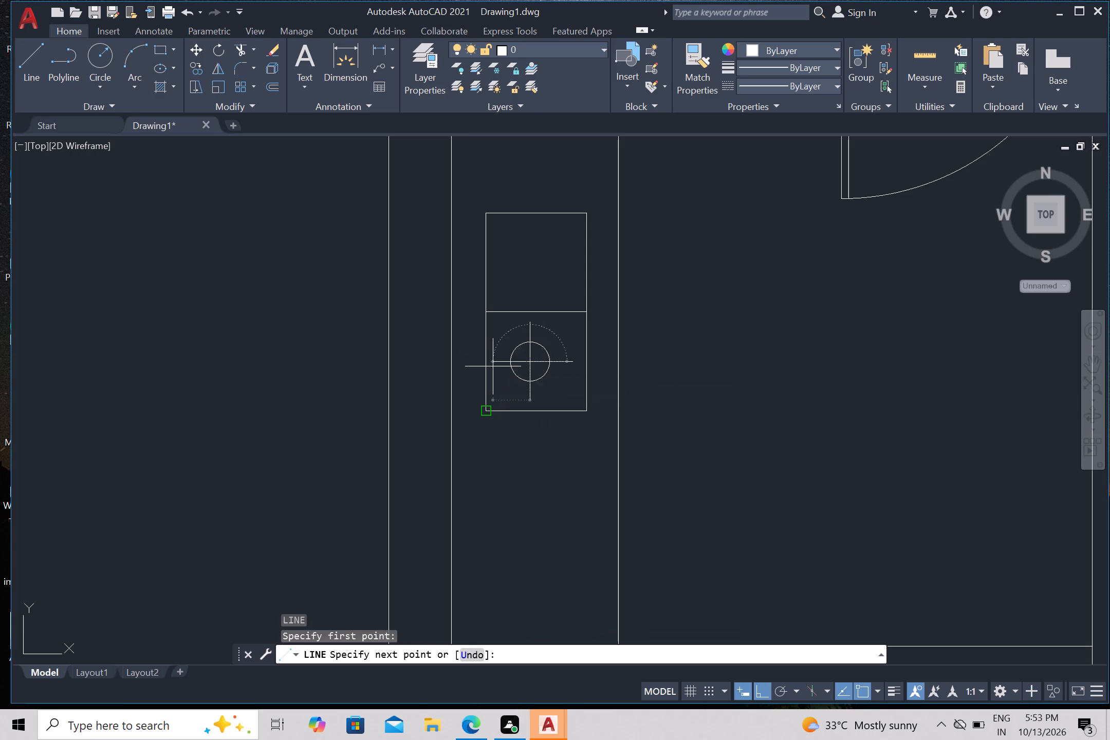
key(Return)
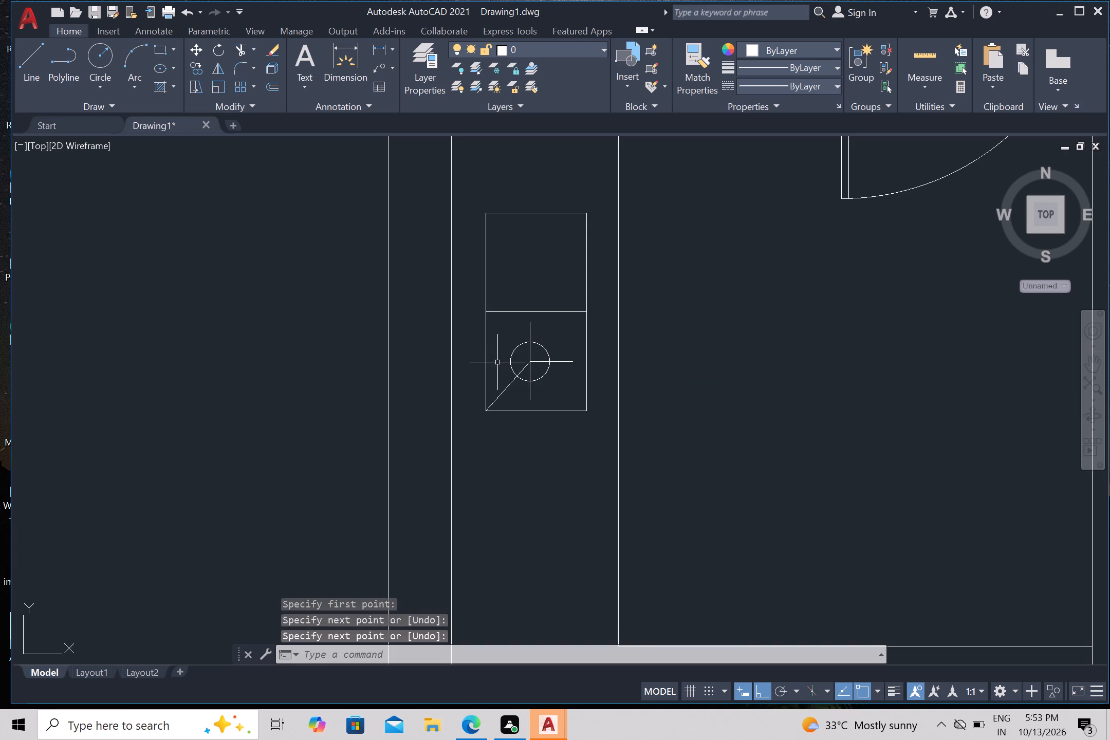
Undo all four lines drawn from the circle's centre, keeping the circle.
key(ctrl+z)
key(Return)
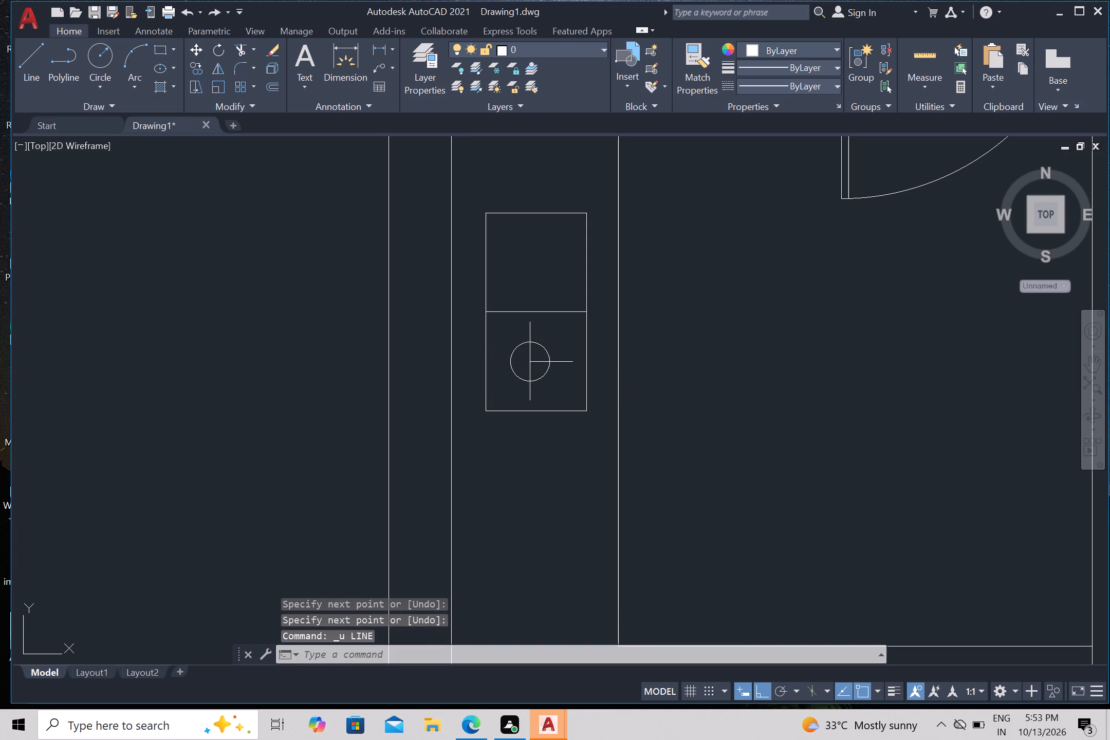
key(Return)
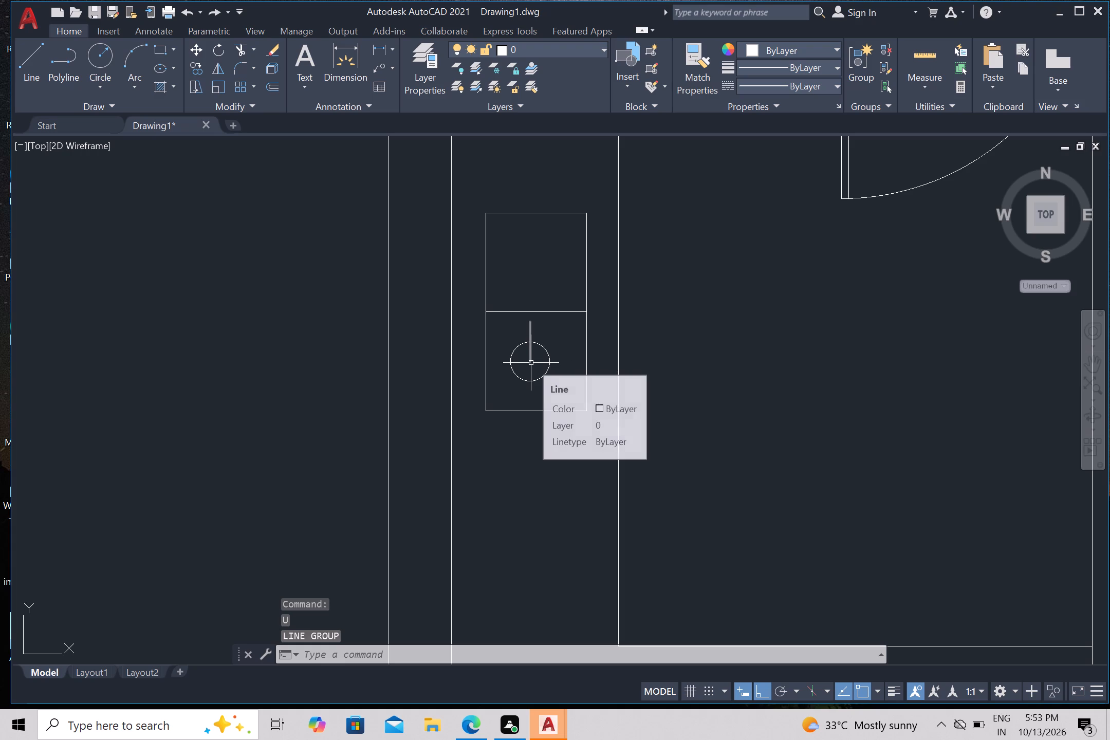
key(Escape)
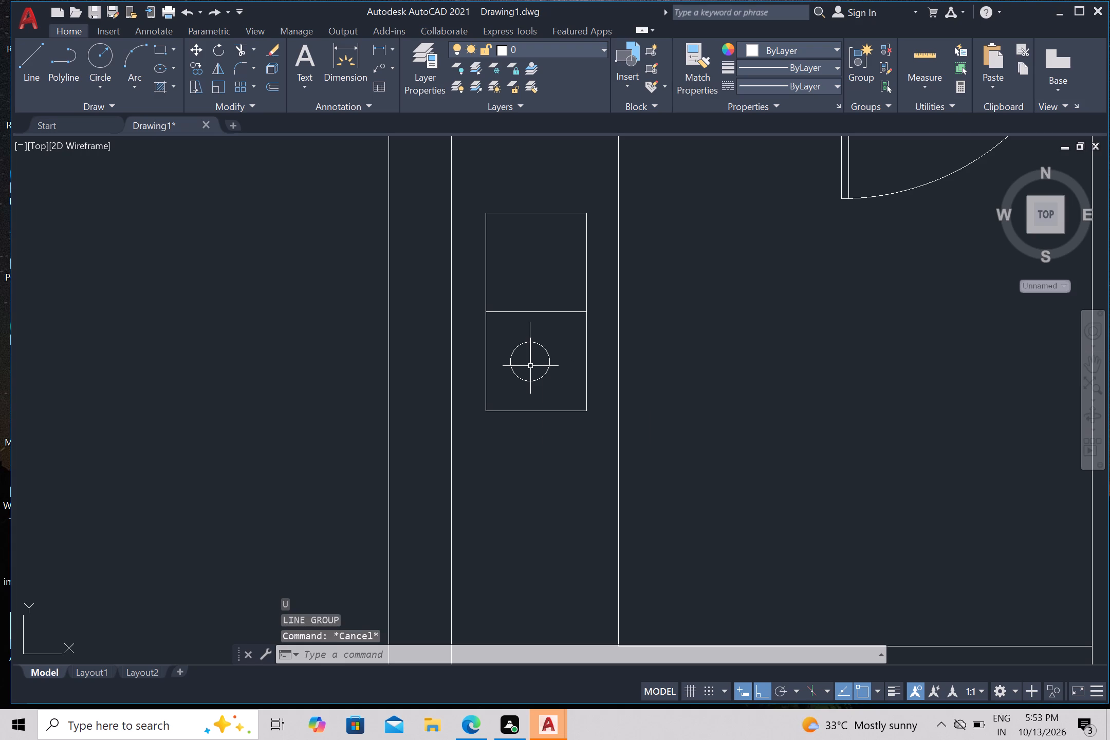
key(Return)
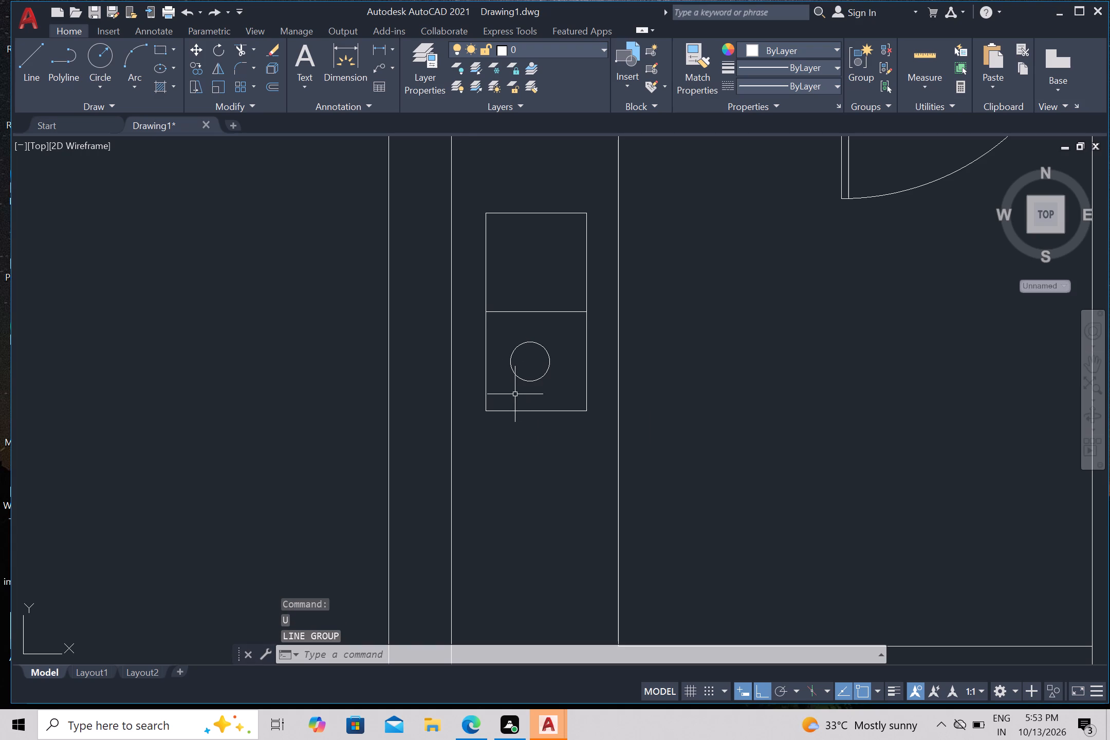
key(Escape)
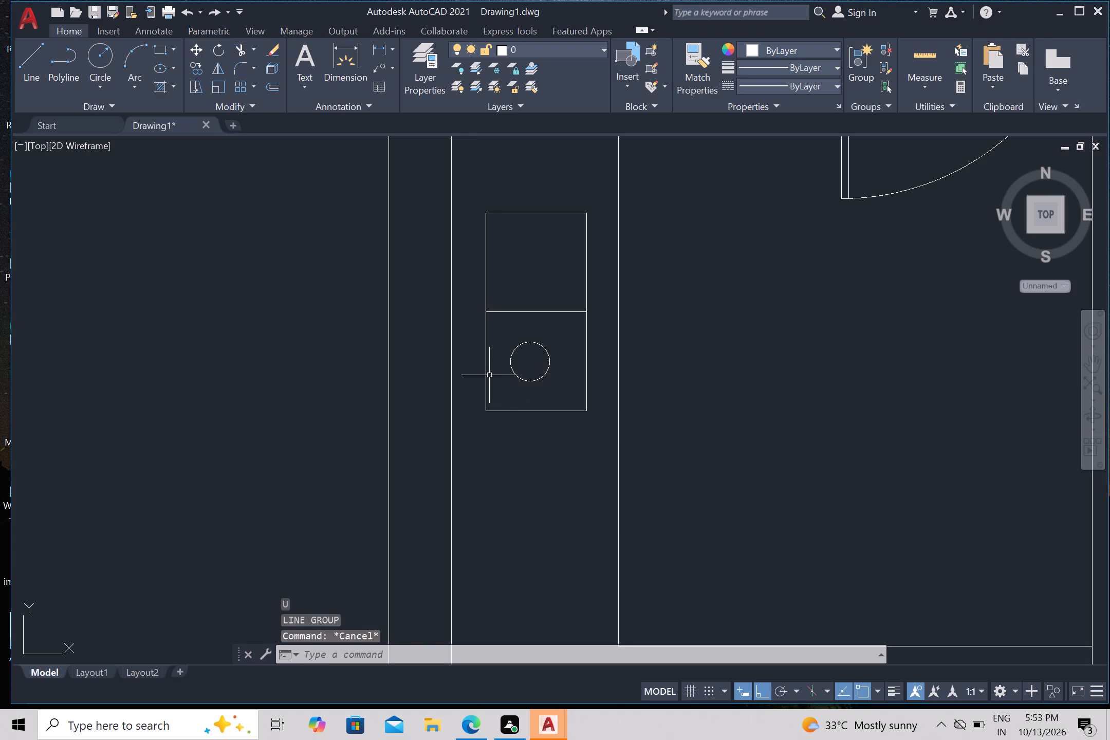
Draw two vertical lines from the circle's centre, one up and one down, each about 5" long and extending past the circle.
key(l)
key(Return)
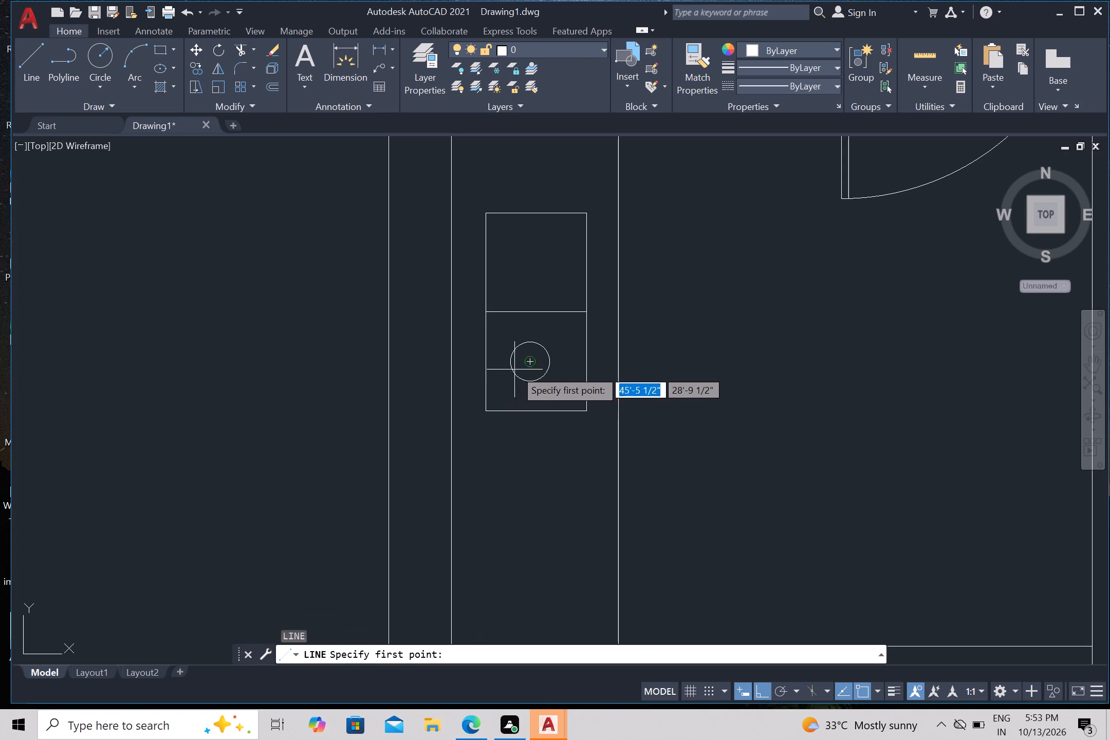
click(527, 365)
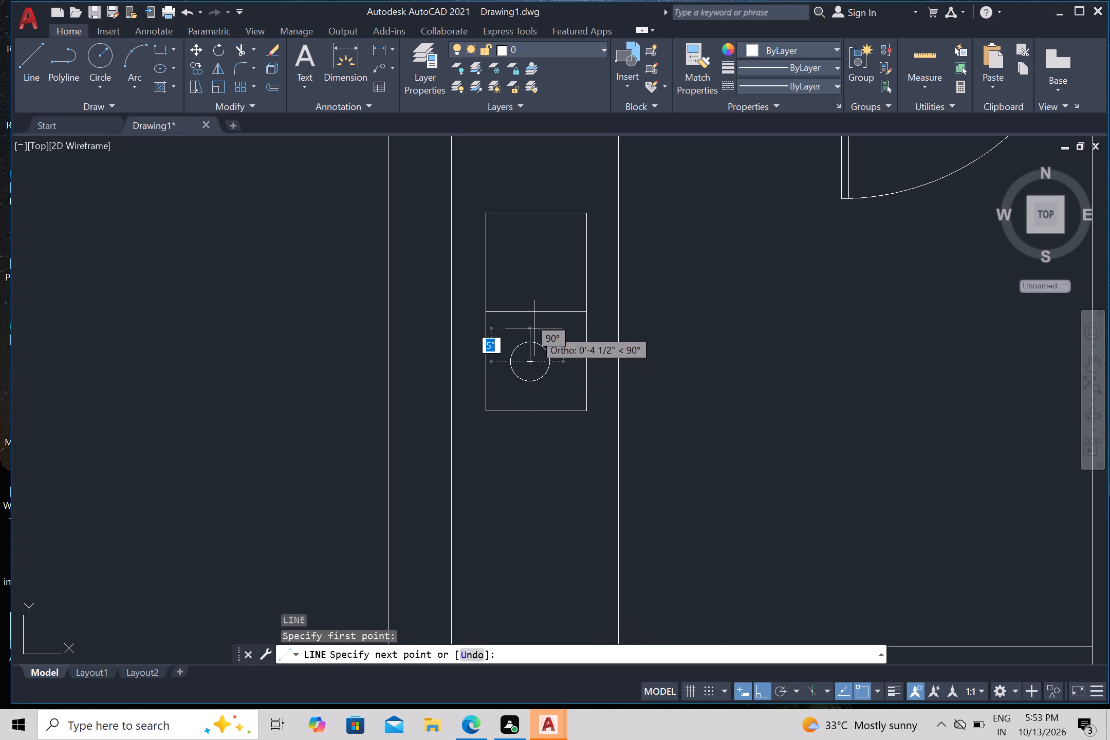
click(534, 326)
key(Escape)
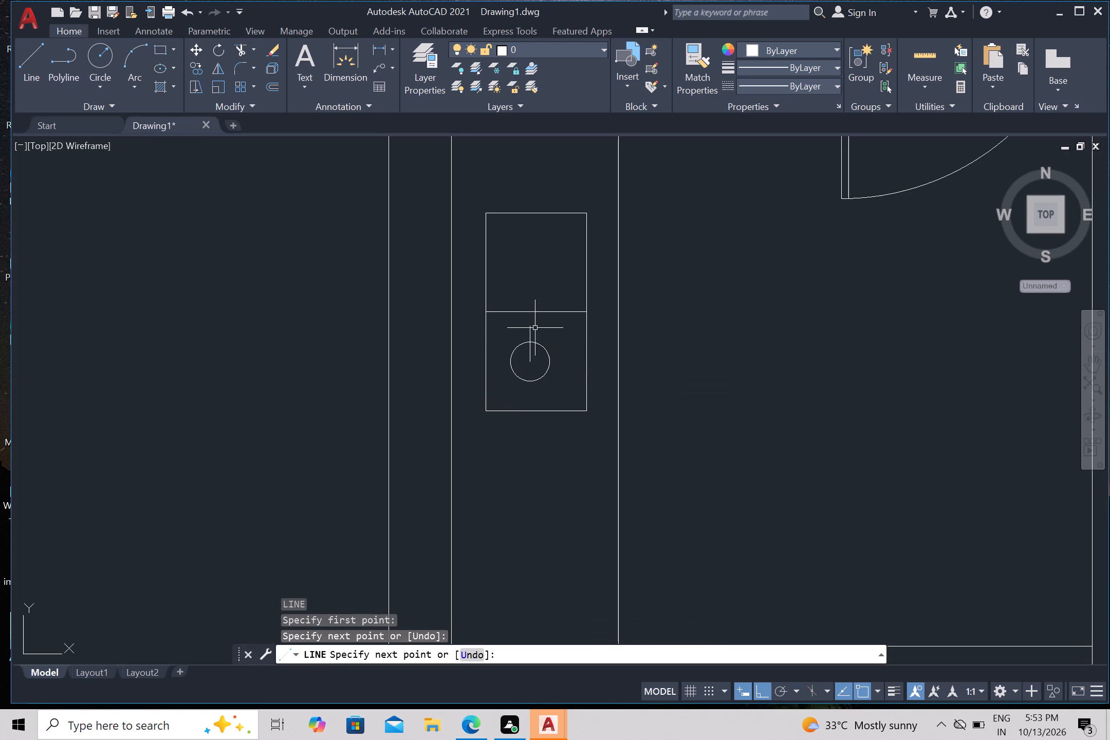
key(Return)
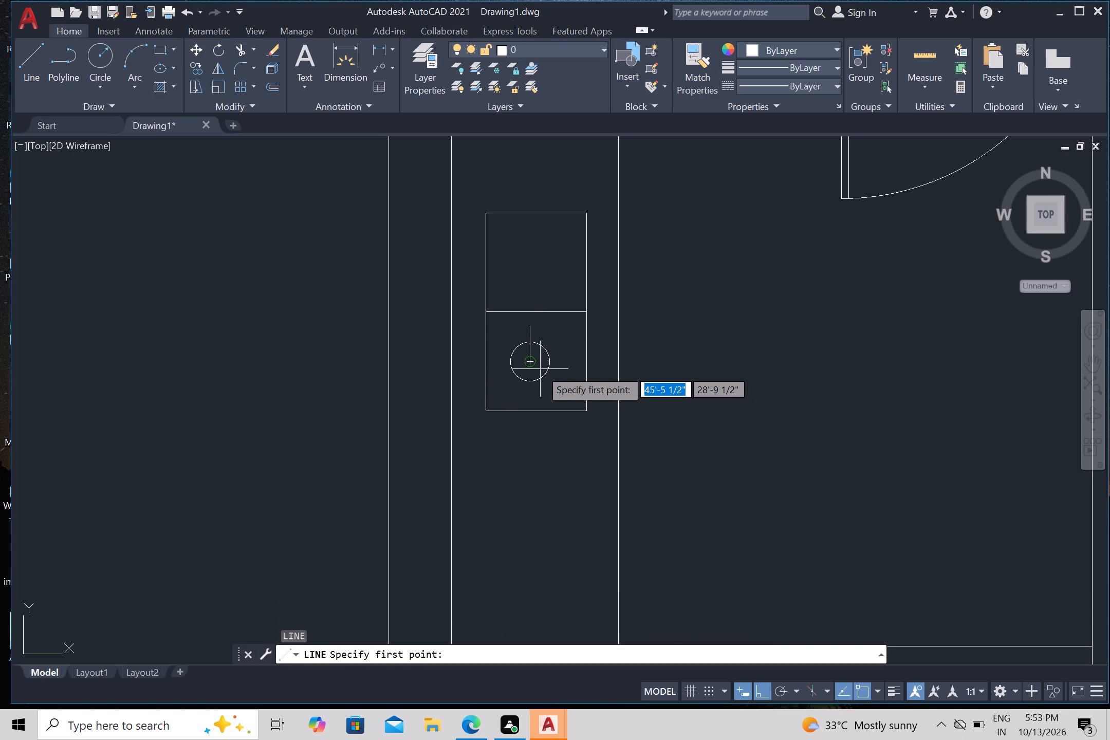
click(526, 363)
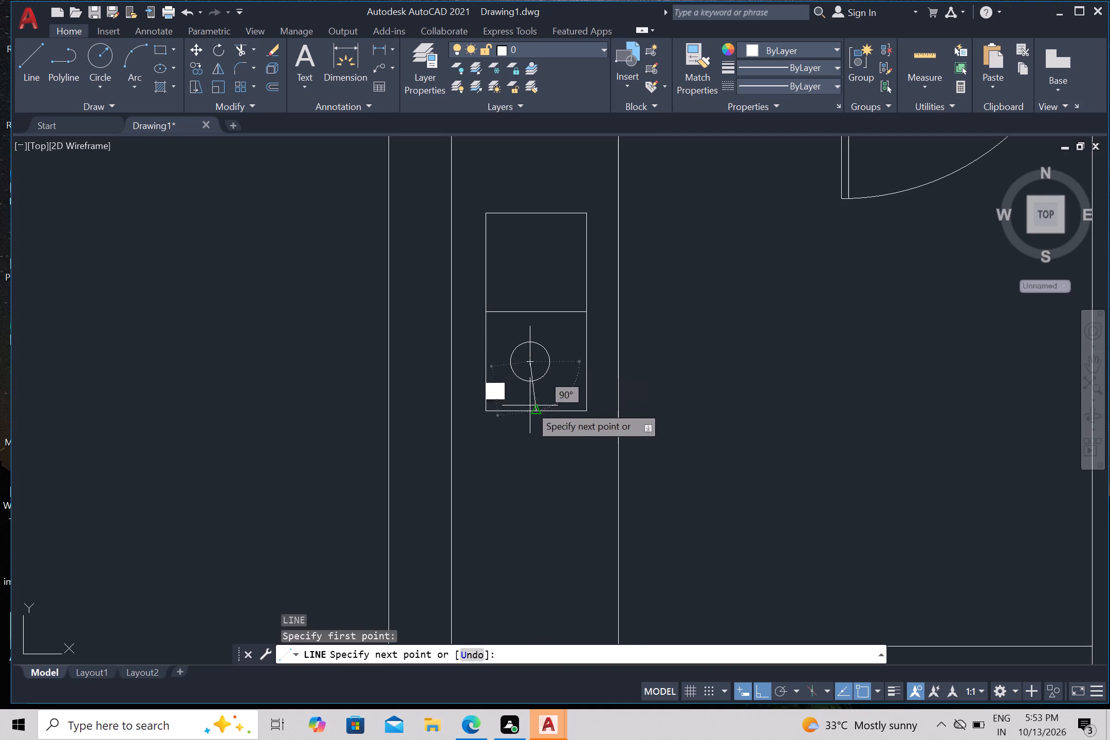
click(528, 400)
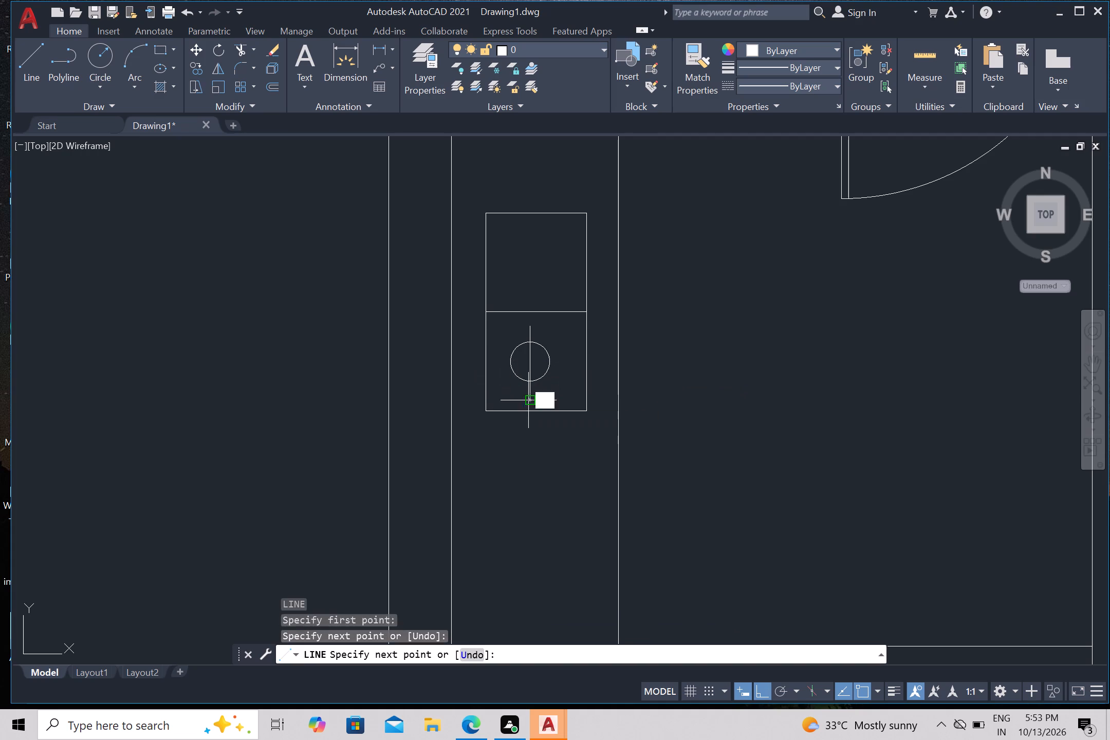
key(Return)
Draw two horizontal lines from the circle's centre, one right and one left, each about 5" long, completing the burner cross.
key(Return)
click(532, 362)
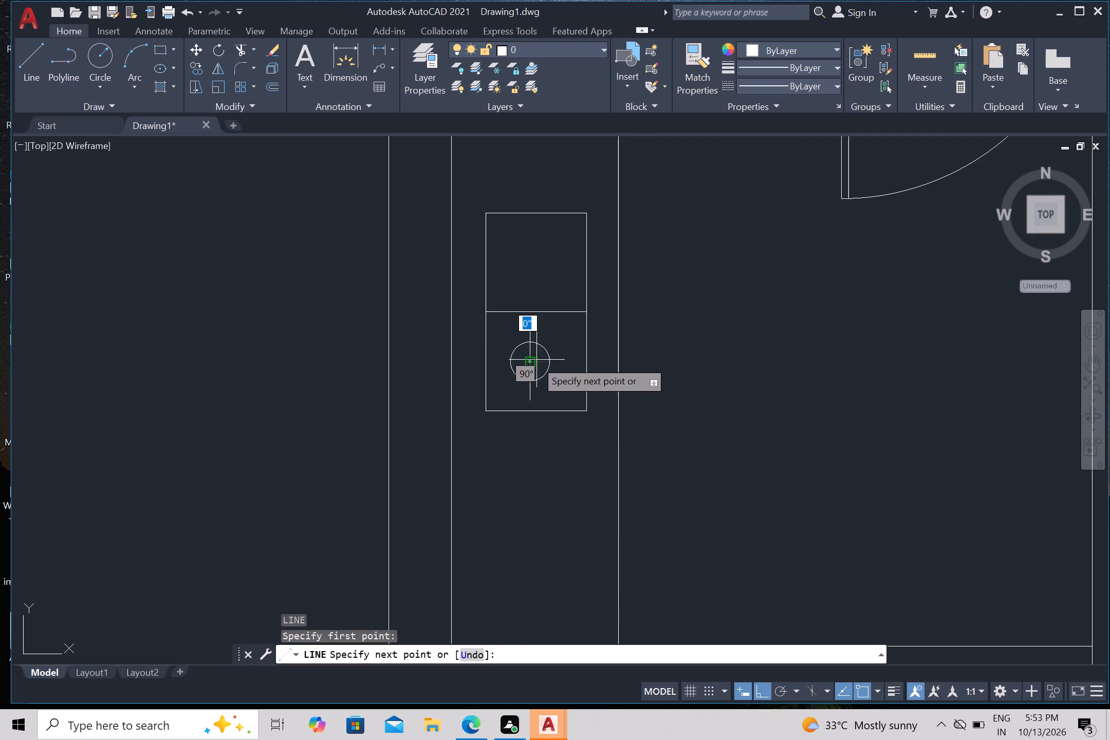
click(566, 362)
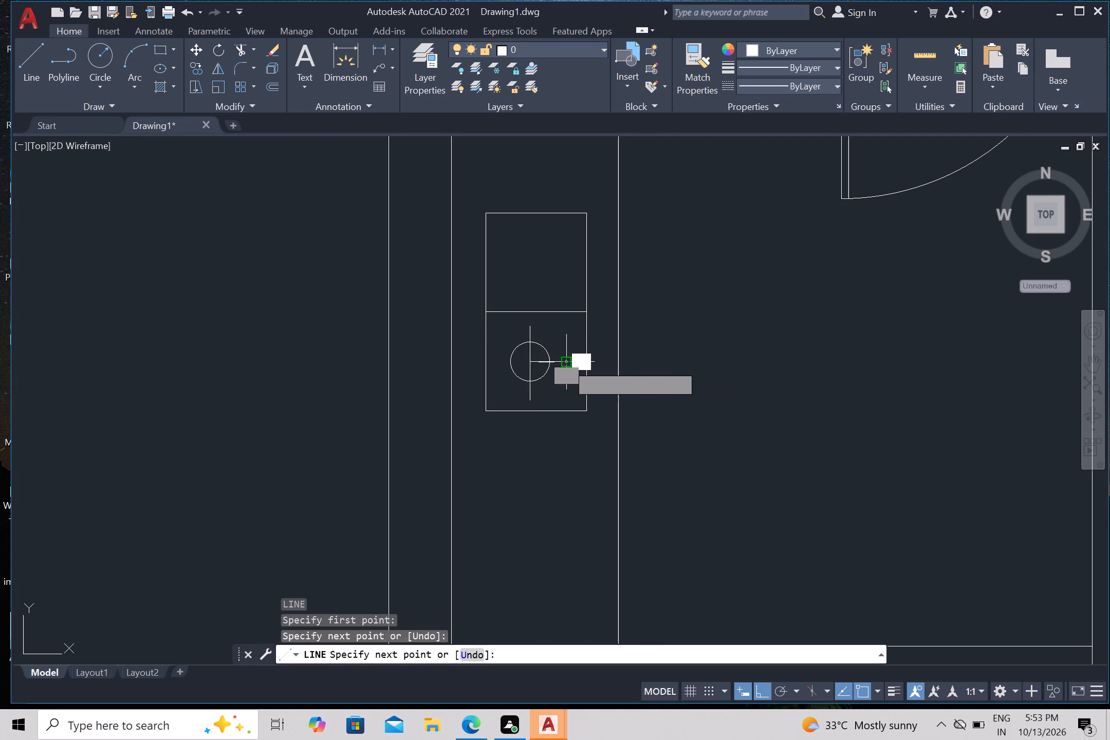
key(Return)
key(Return)
drag(531, 362, 521, 366)
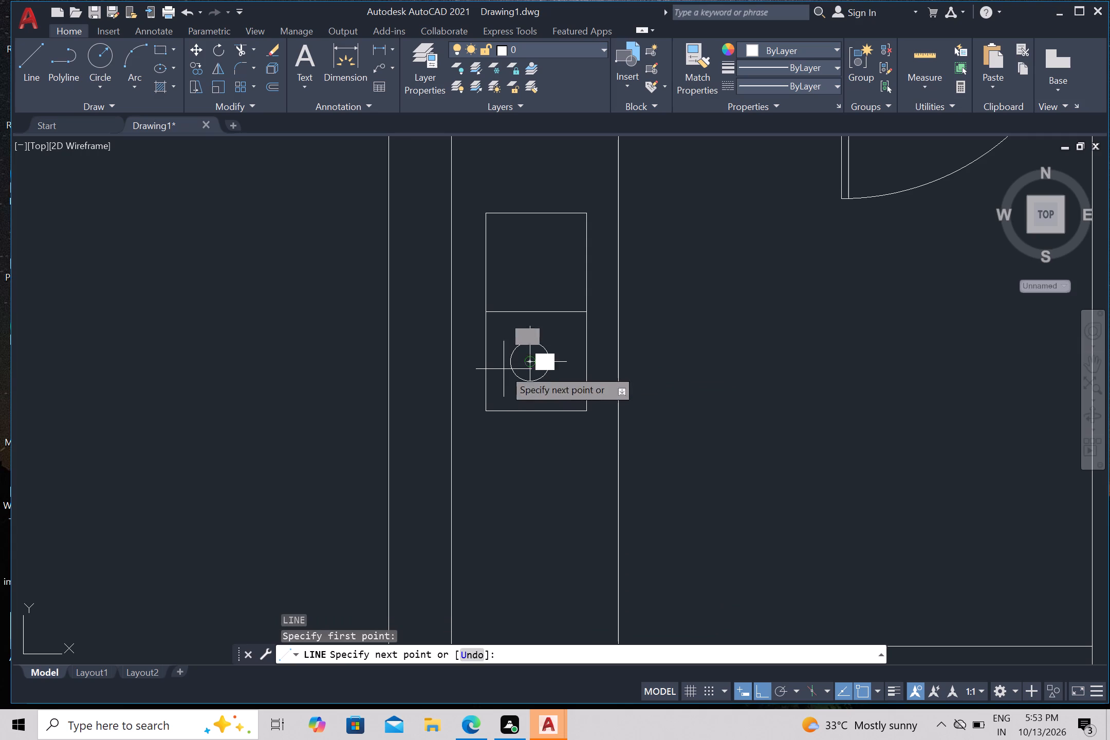
click(494, 371)
key(Return)
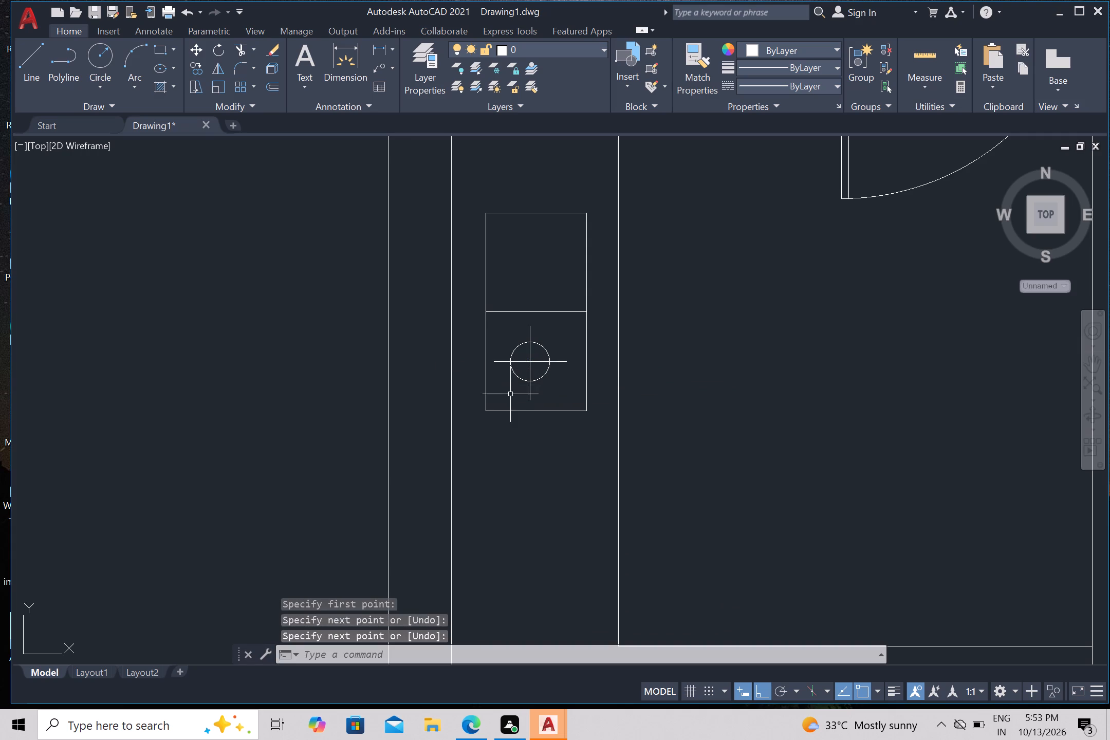
Mirror the burner circle and its cross lines about the stove rectangle's horizontal dividing line, keeping the original.
click(489, 318)
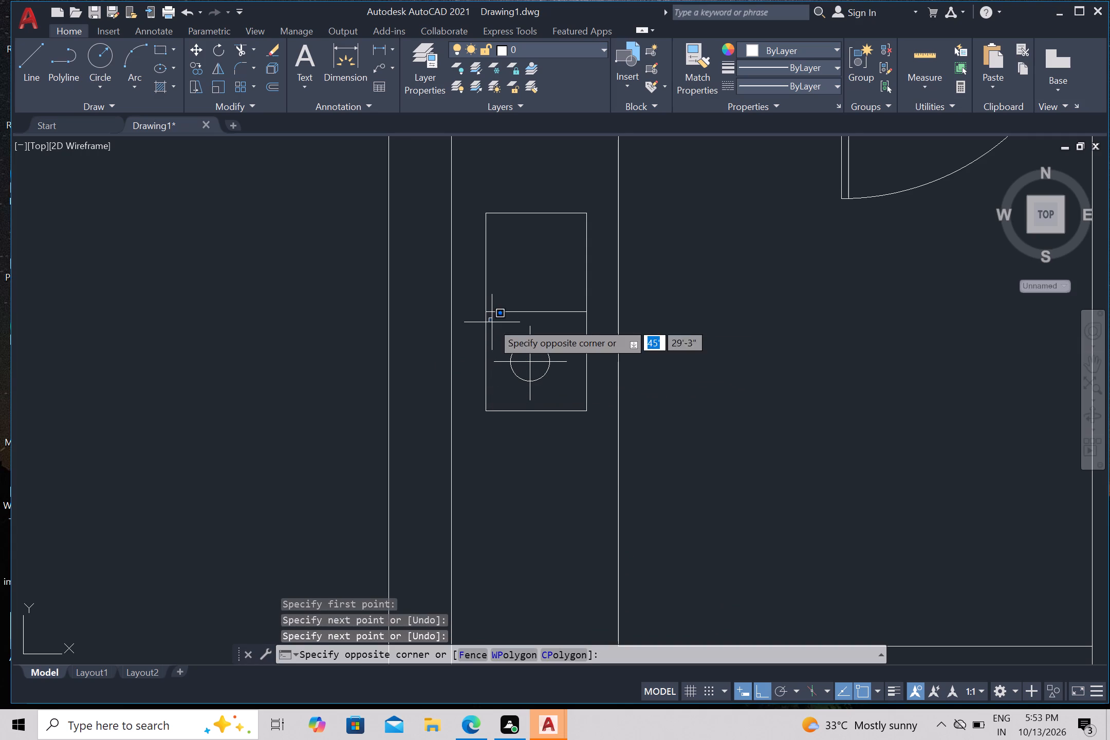
click(578, 409)
text(mi)
key(Return)
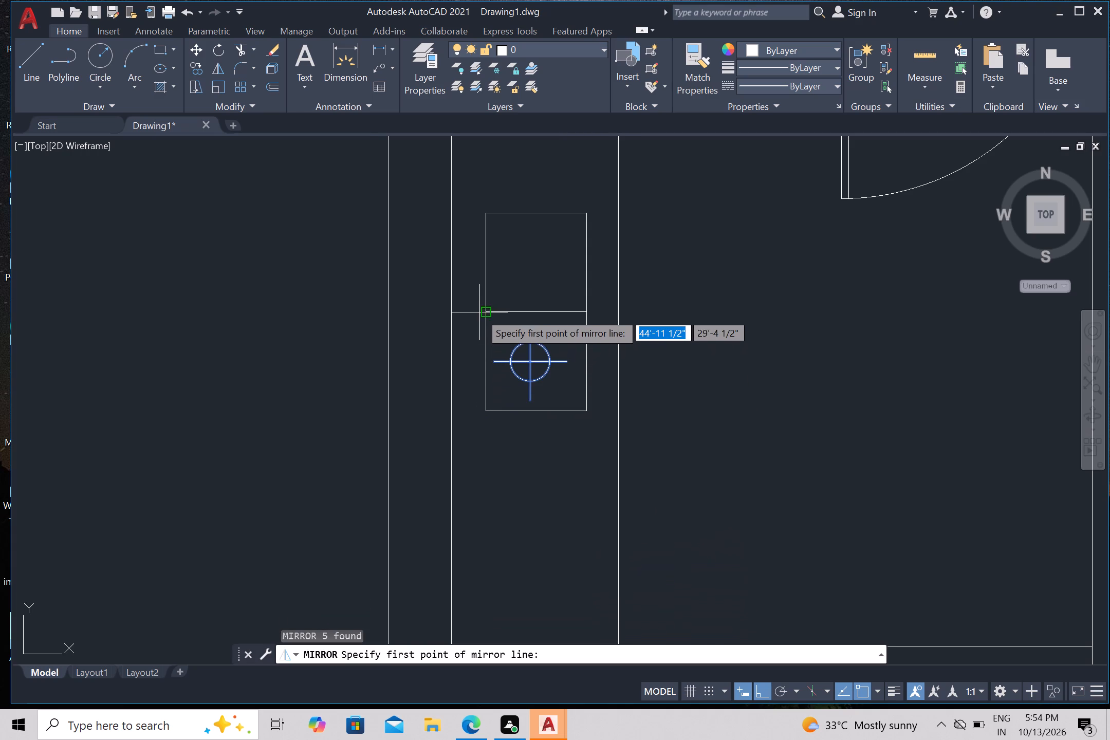
drag(482, 314, 481, 320)
click(375, 341)
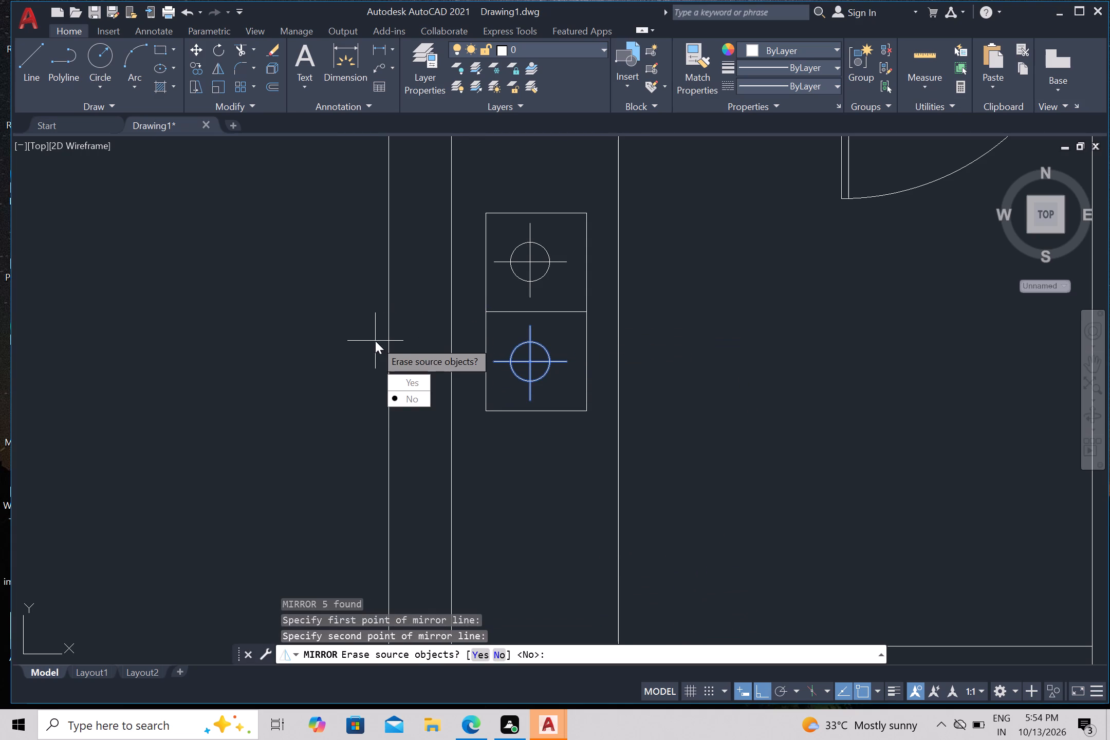
drag(404, 401, 375, 341)
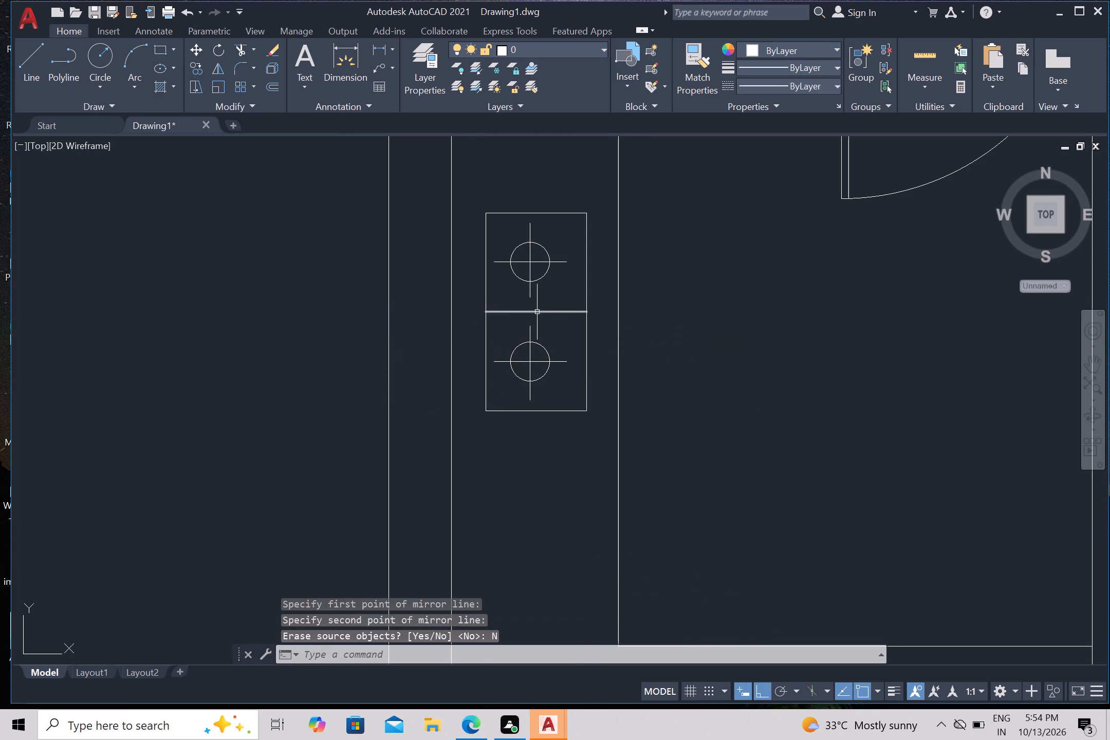
Delete the horizontal dividing line between the two burners in the stove rectangle.
click(537, 314)
click(538, 311)
click(538, 312)
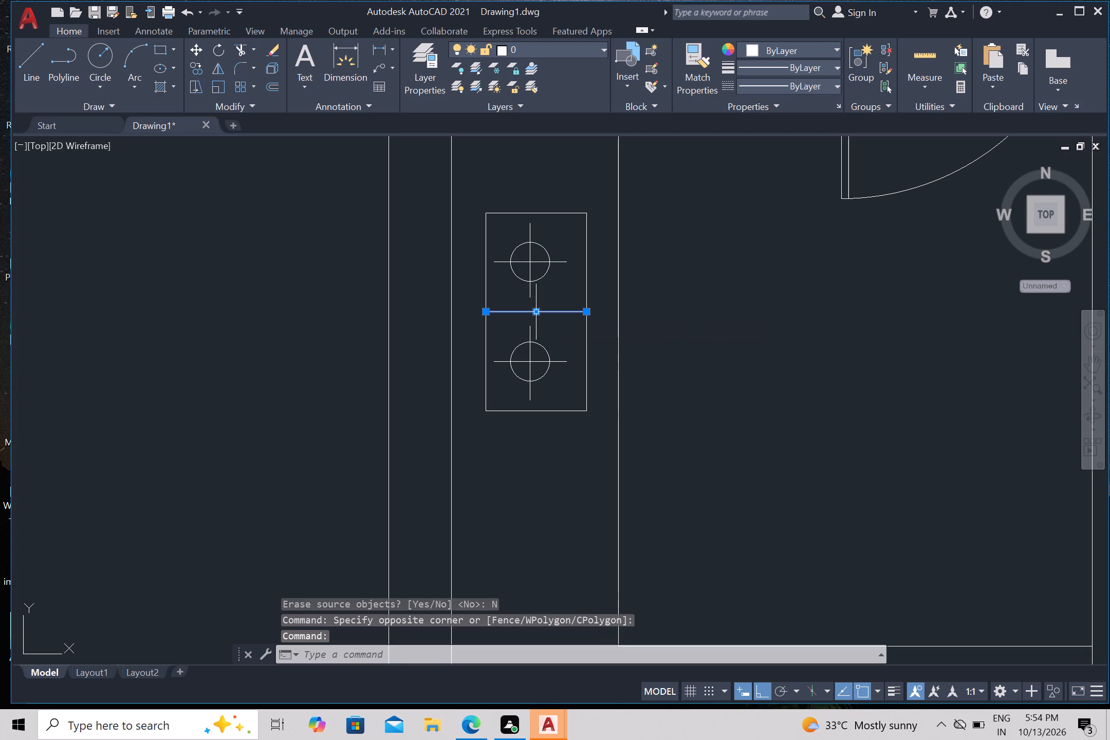
key(Delete)
Draw a wide rectangle on the kitchen's lower counter, from just below the counter edge down to the bottom wall's inner face.
scroll(538, 312, down, 2)
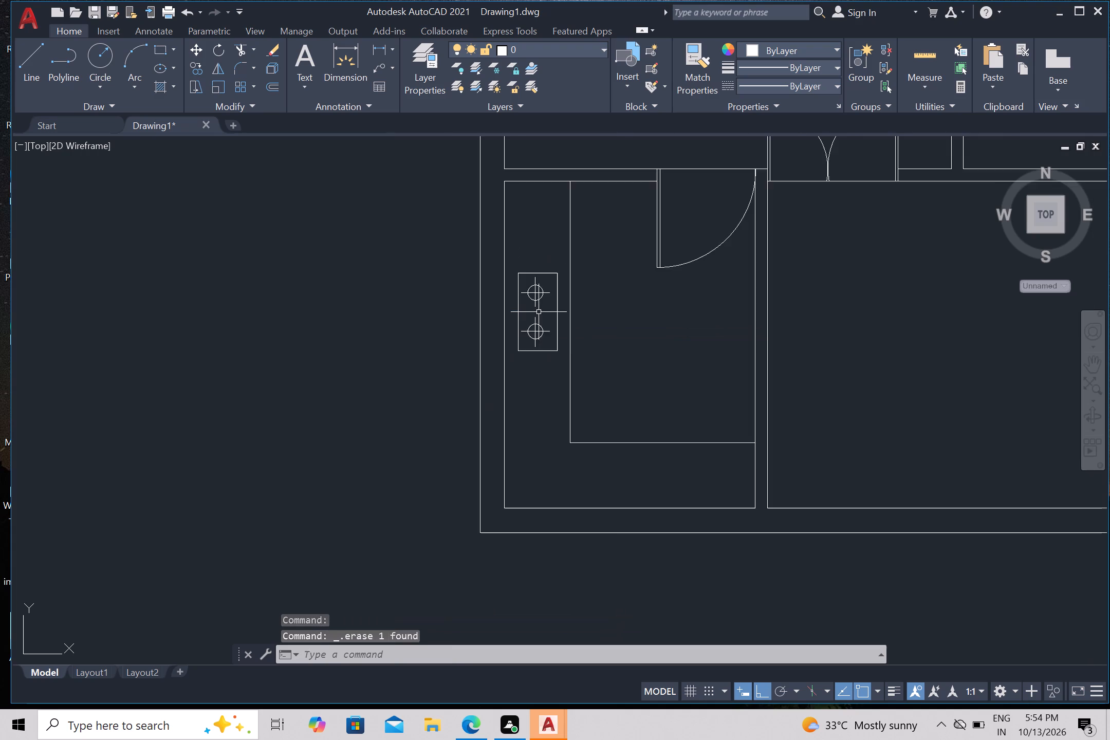
scroll(539, 312, down, 2)
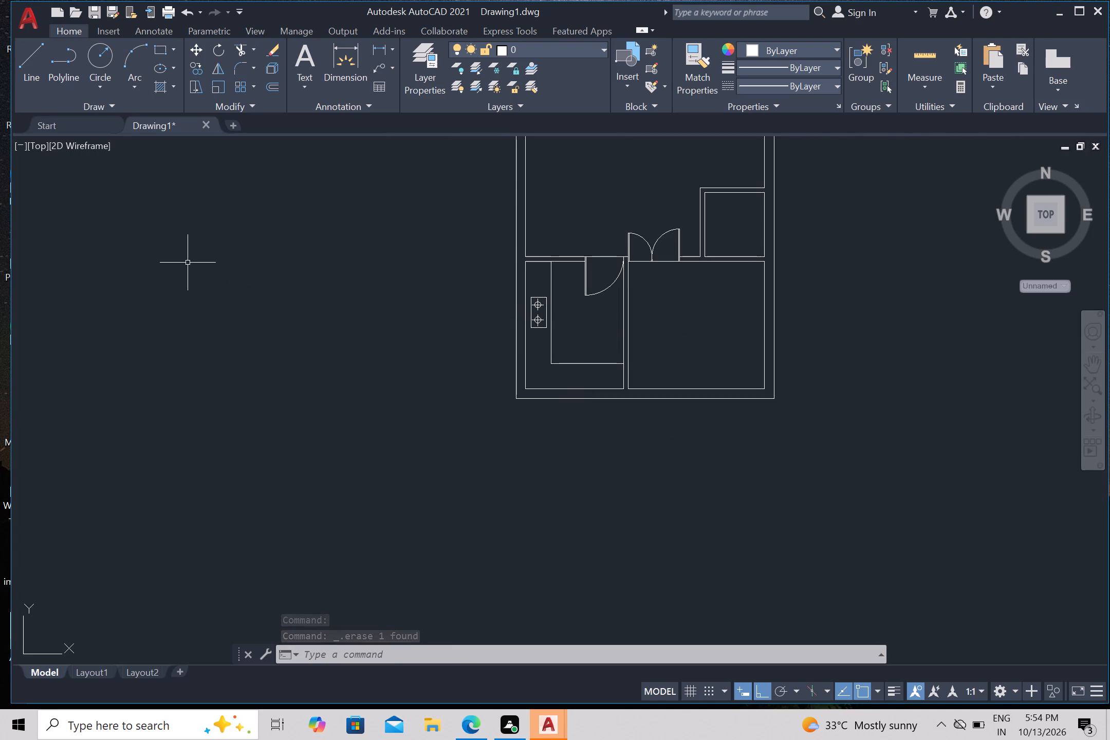
middle_drag(185, 264, 173, 349)
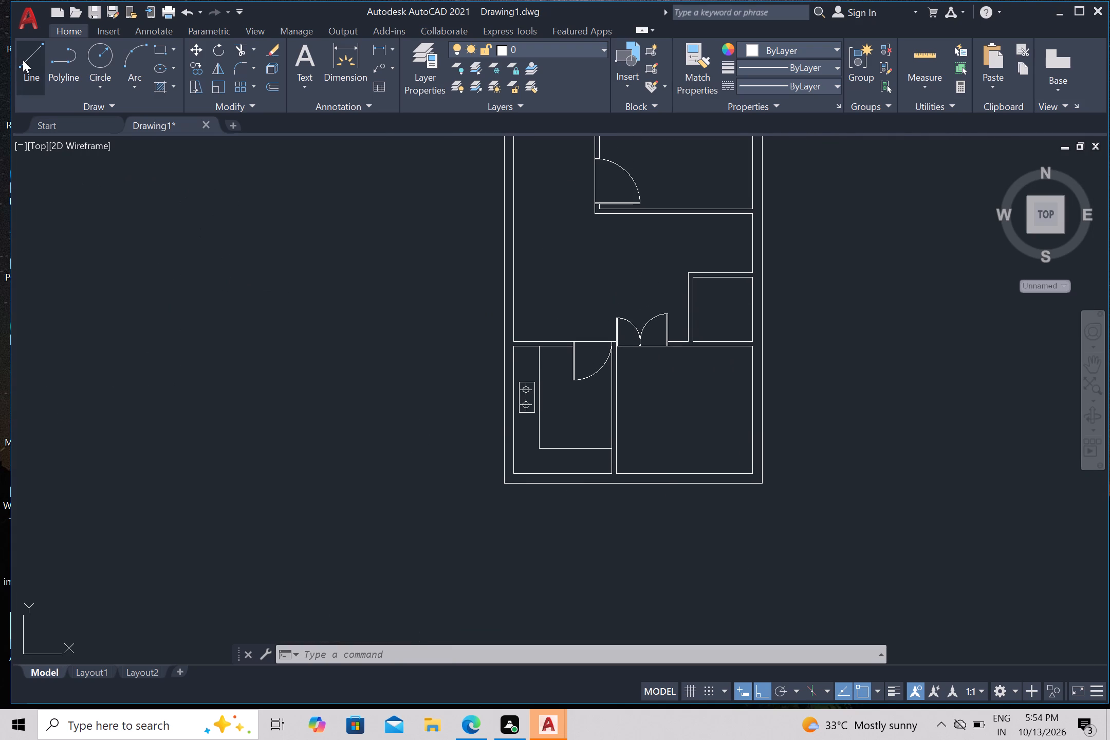
click(161, 52)
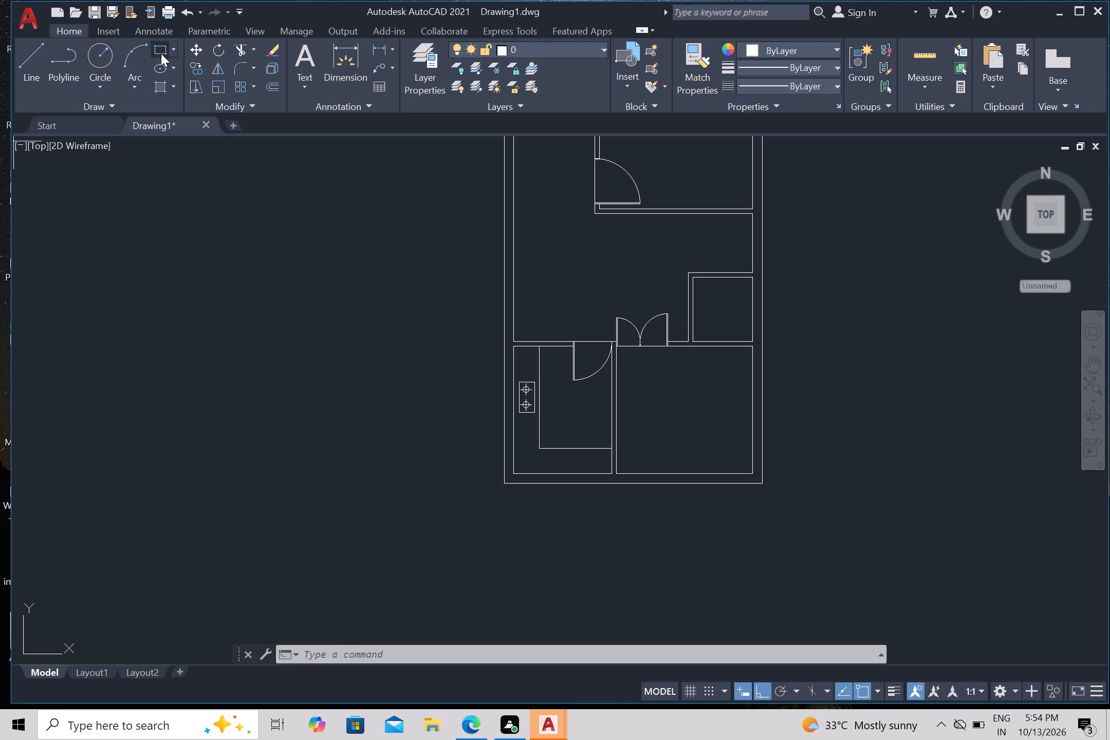
scroll(535, 465, up, 2)
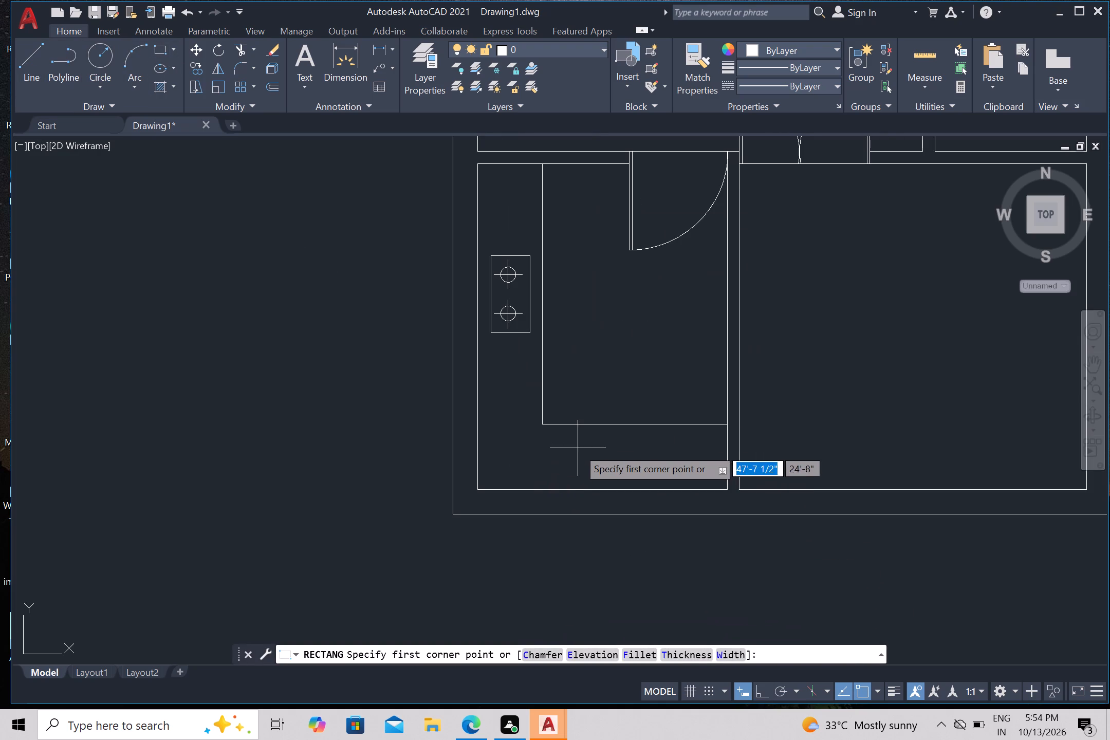
click(570, 436)
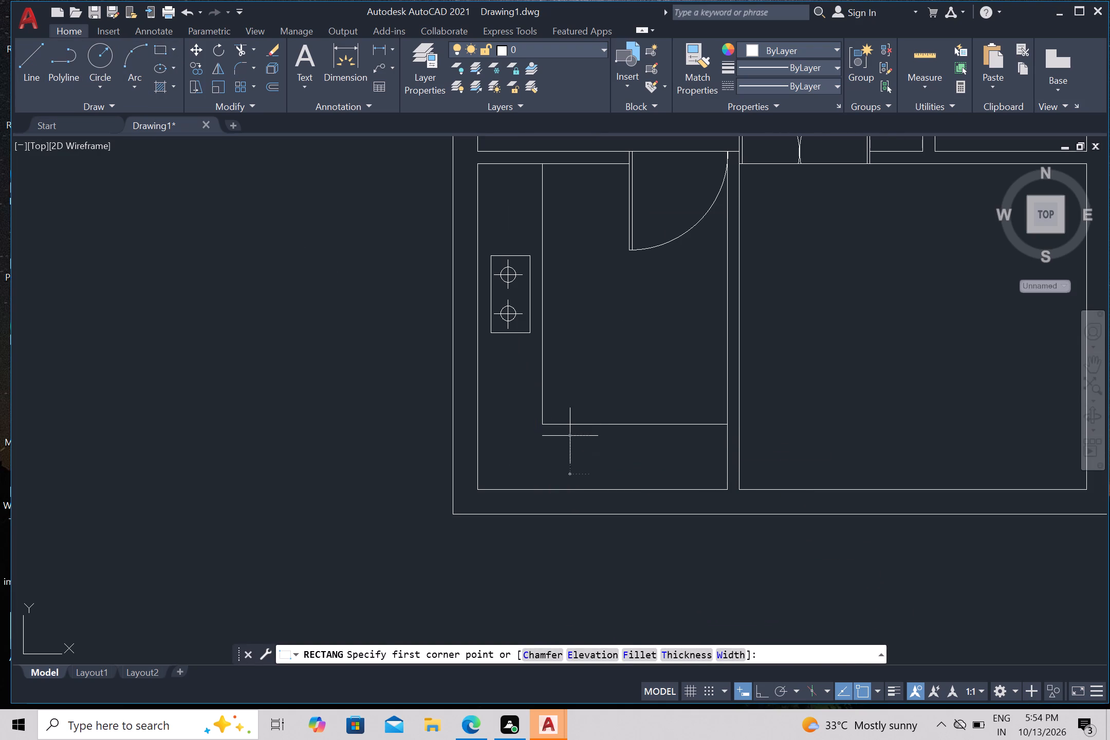
click(659, 483)
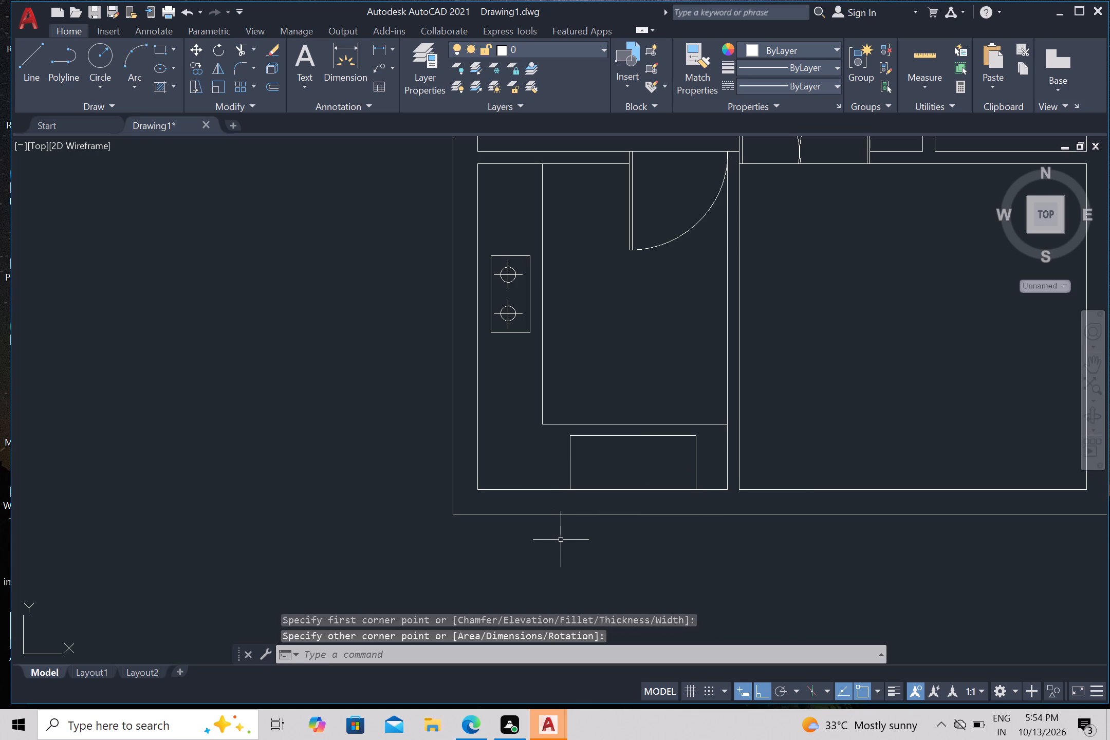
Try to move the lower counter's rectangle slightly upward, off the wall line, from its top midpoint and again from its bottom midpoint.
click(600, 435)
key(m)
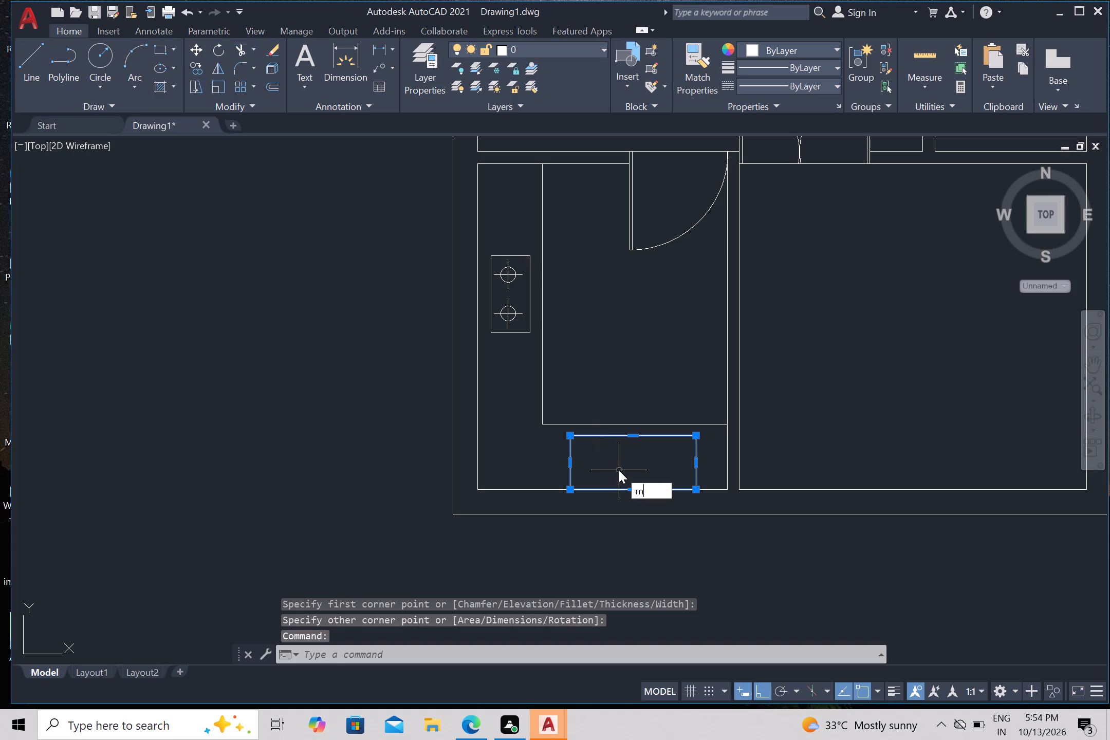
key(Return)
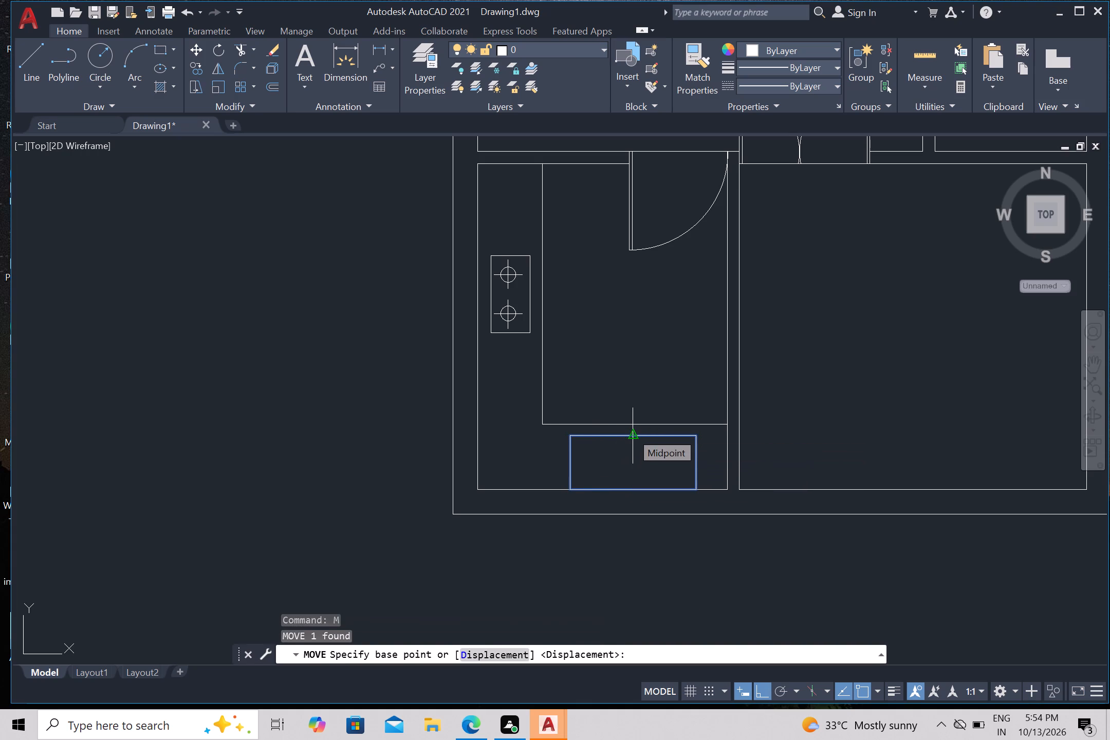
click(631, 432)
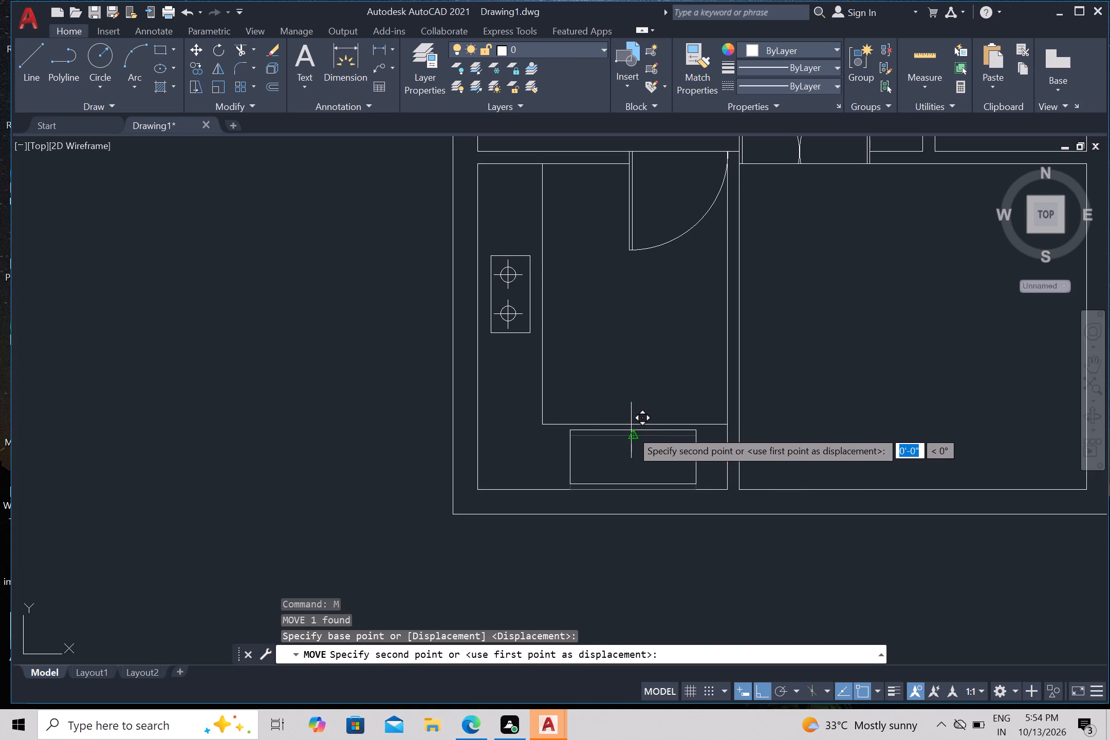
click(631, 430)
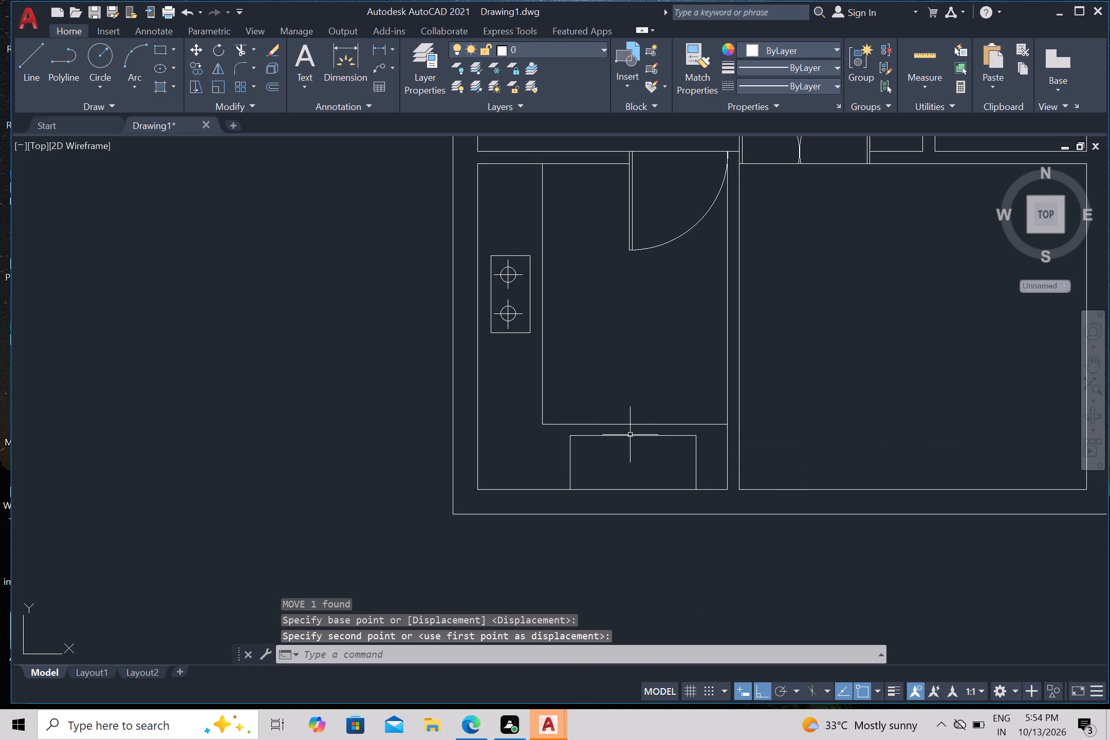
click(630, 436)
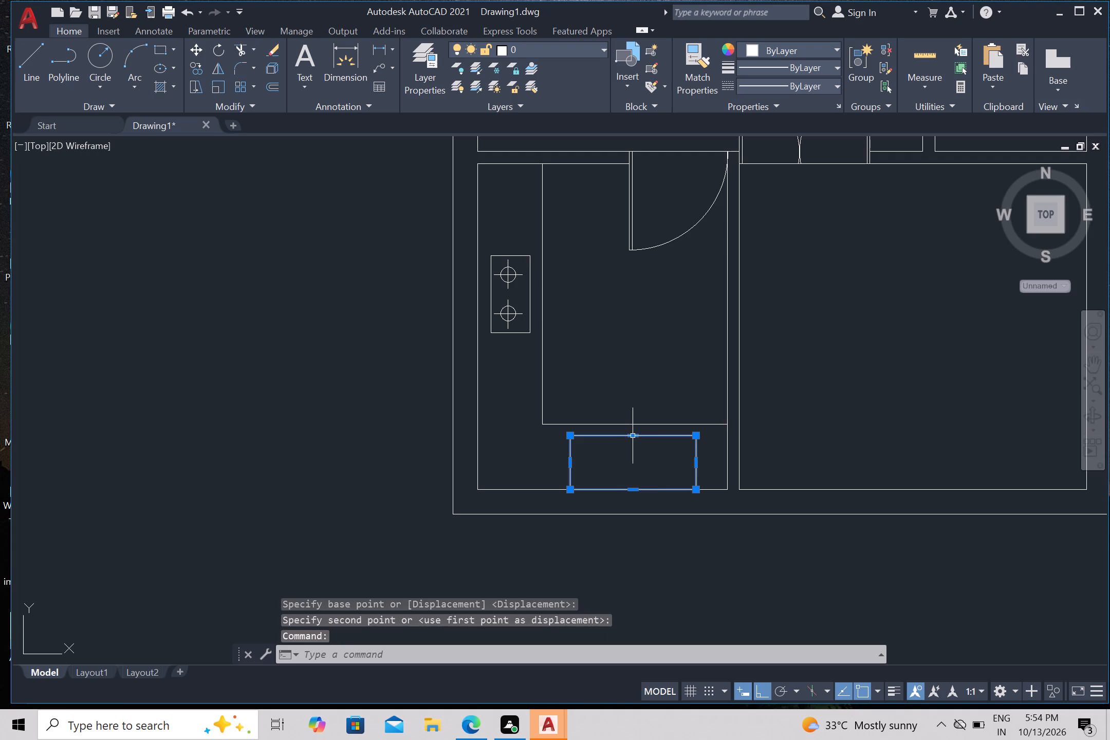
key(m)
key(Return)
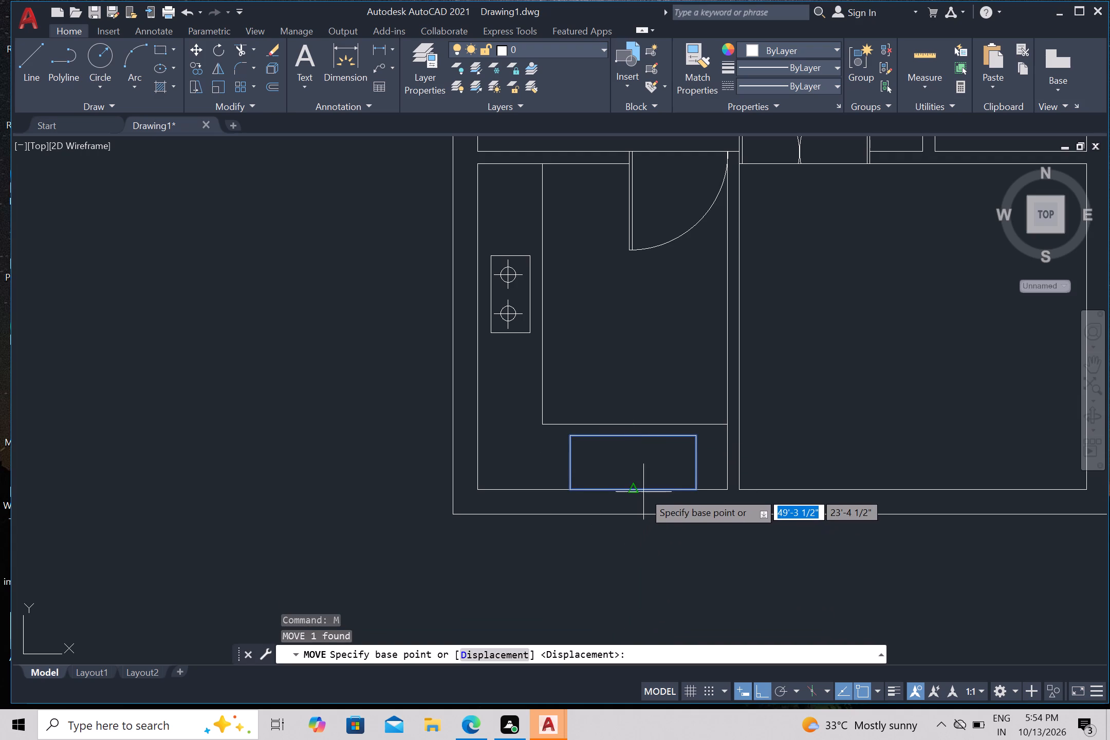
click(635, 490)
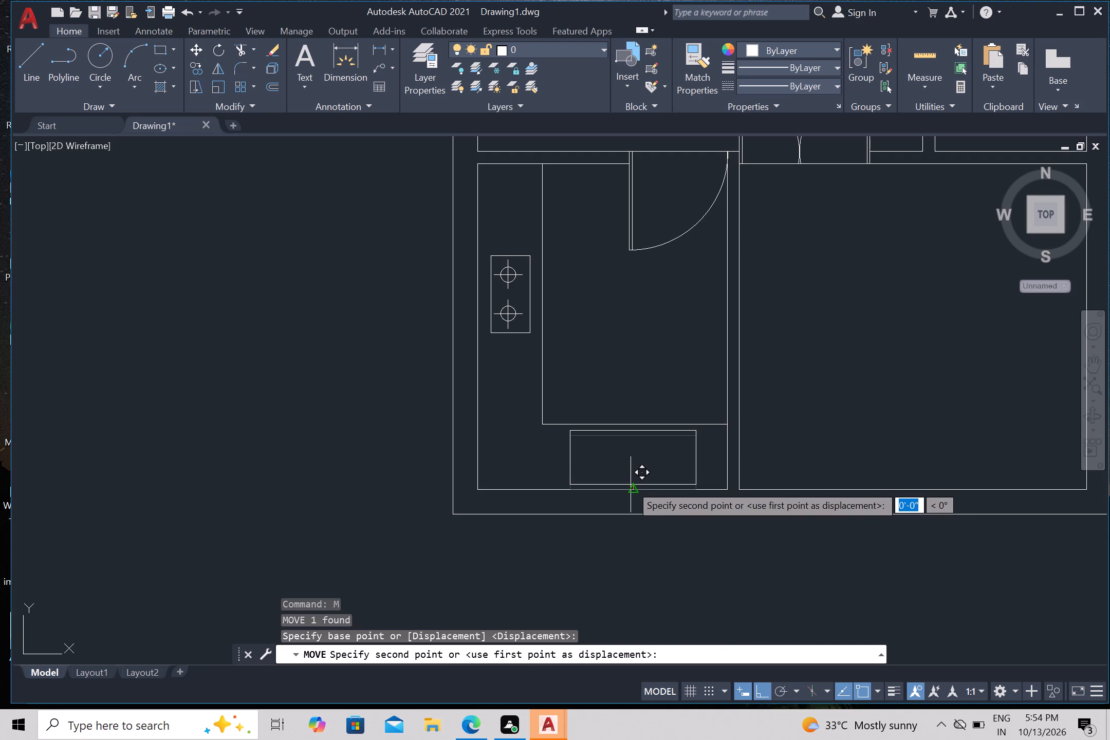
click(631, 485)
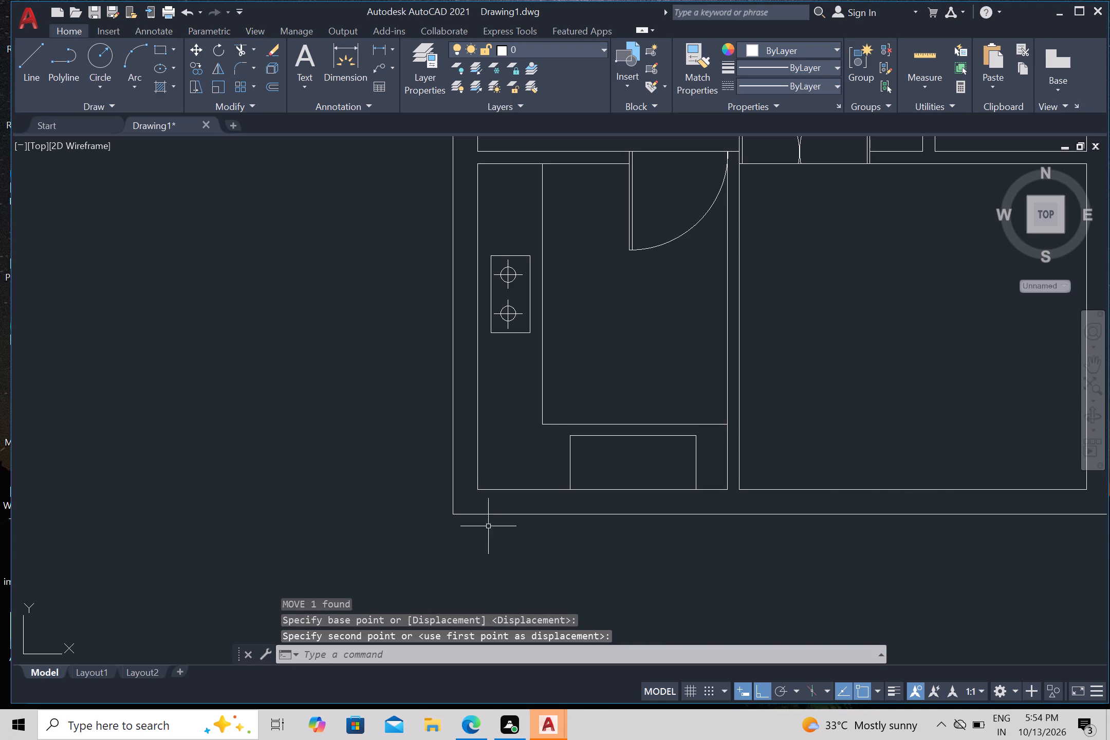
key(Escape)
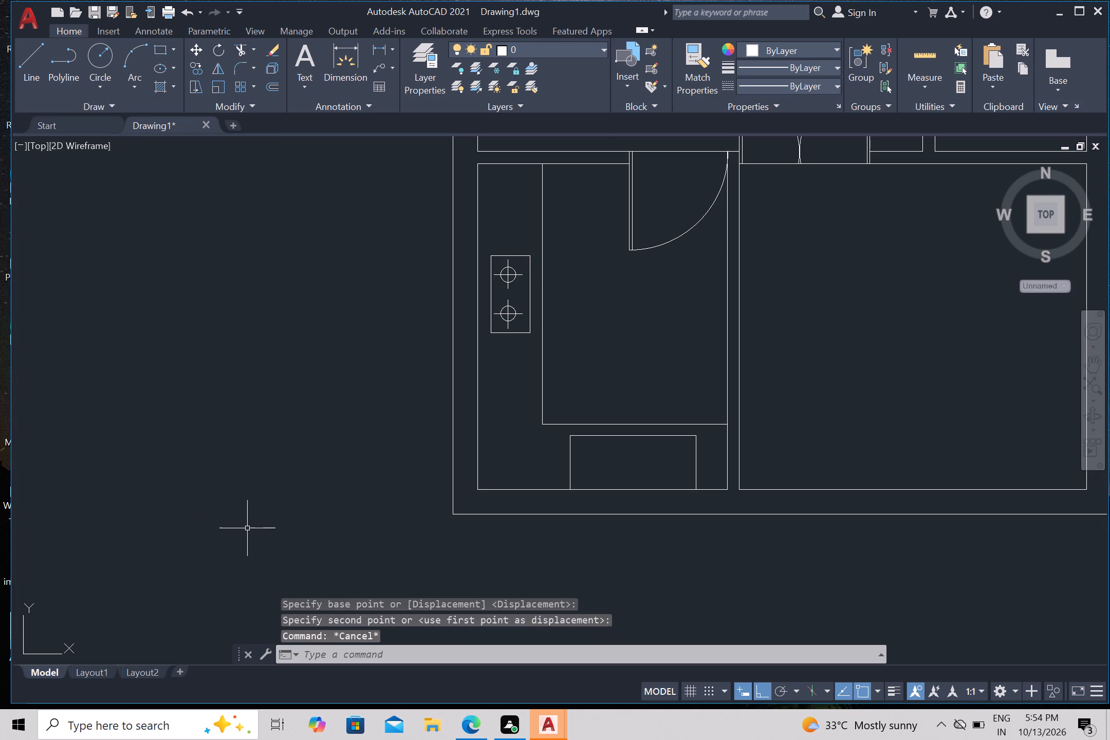
Offset the lower counter's rectangle 2" inward.
click(604, 436)
key(o)
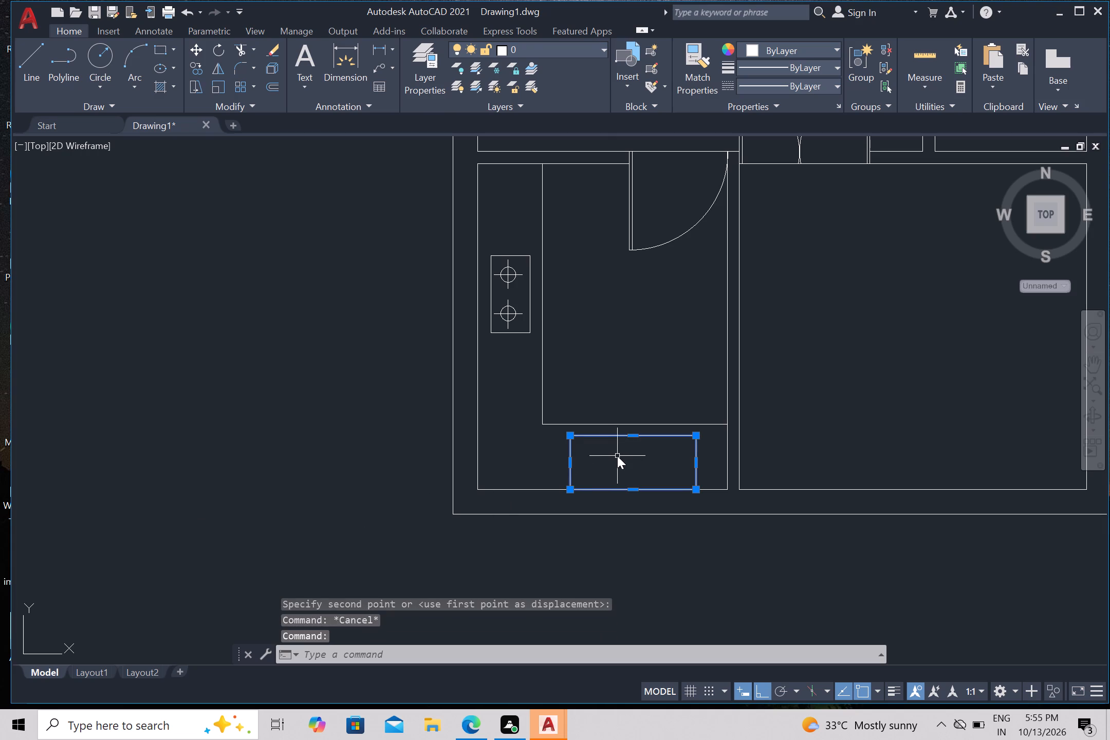
key(Return)
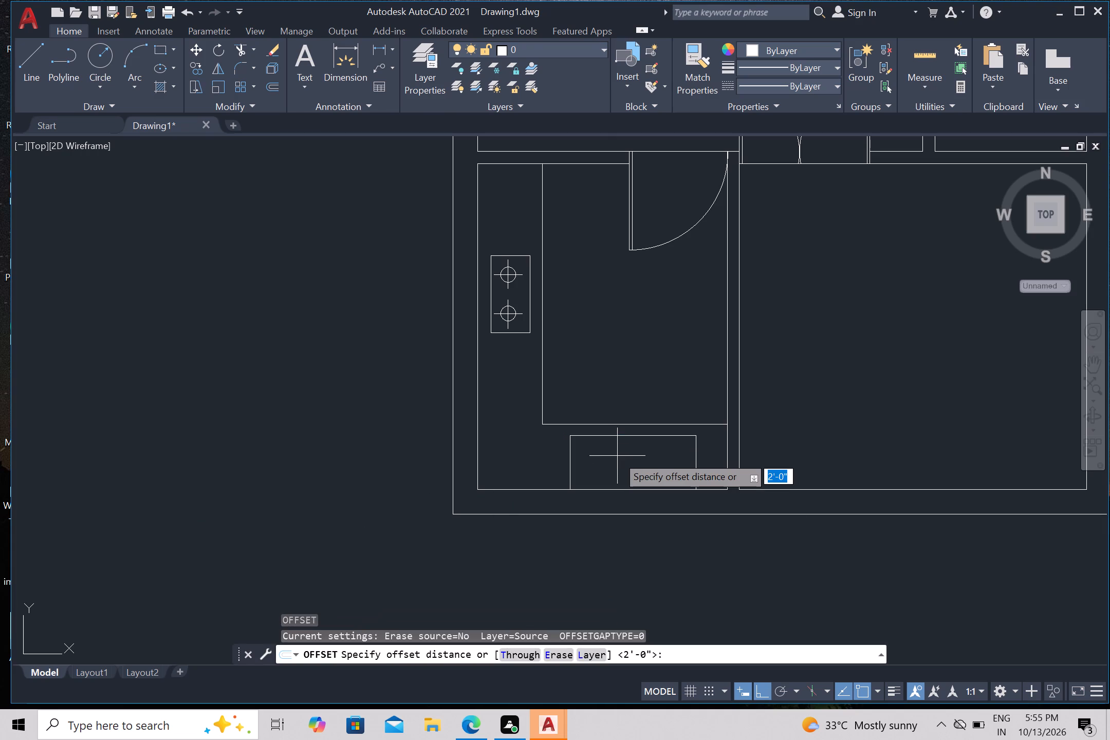
key(2)
key(shift+quotedbl)
key(Return)
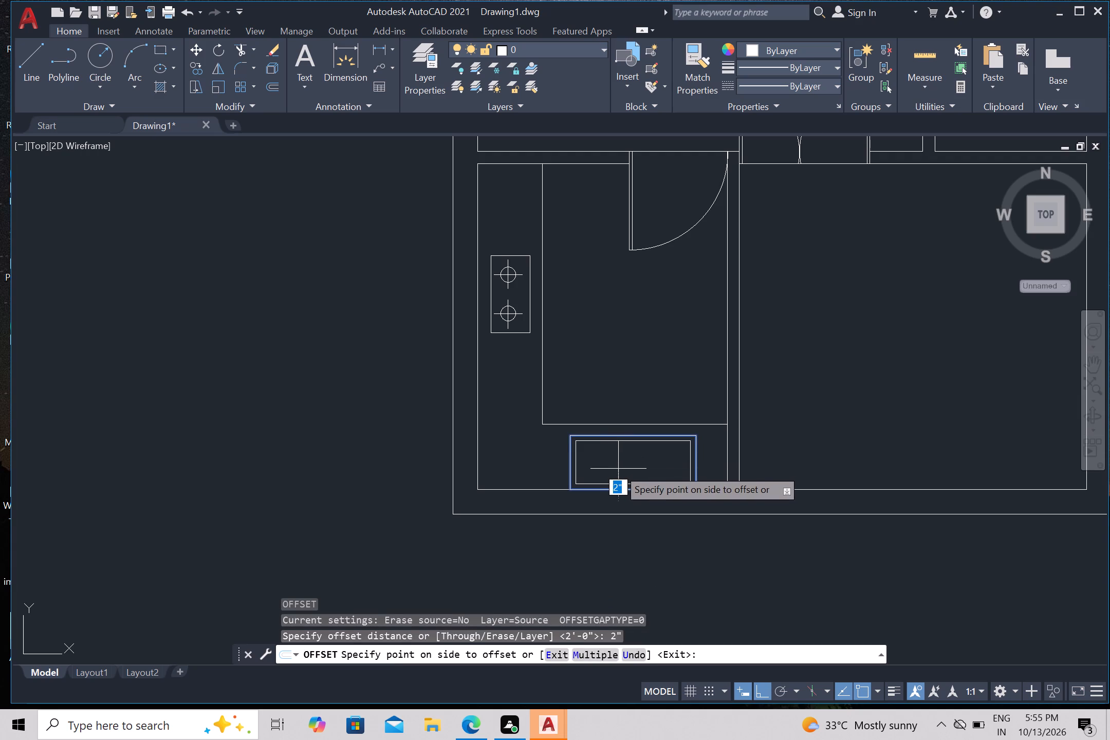
click(618, 469)
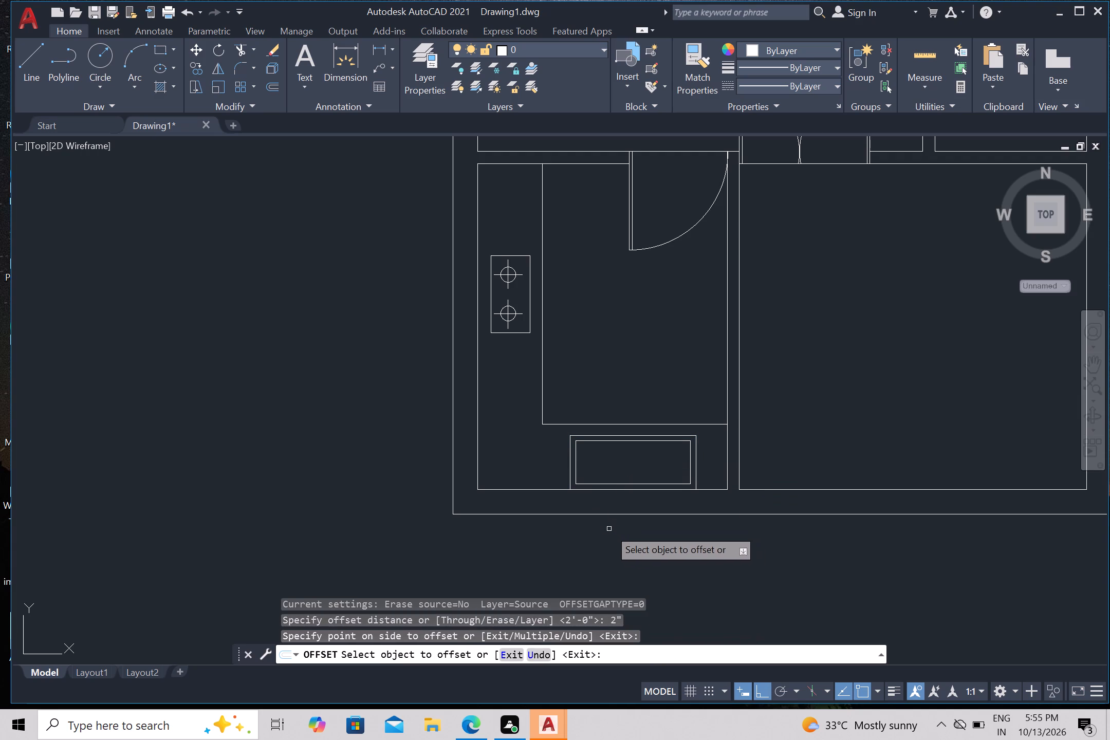
key(Escape)
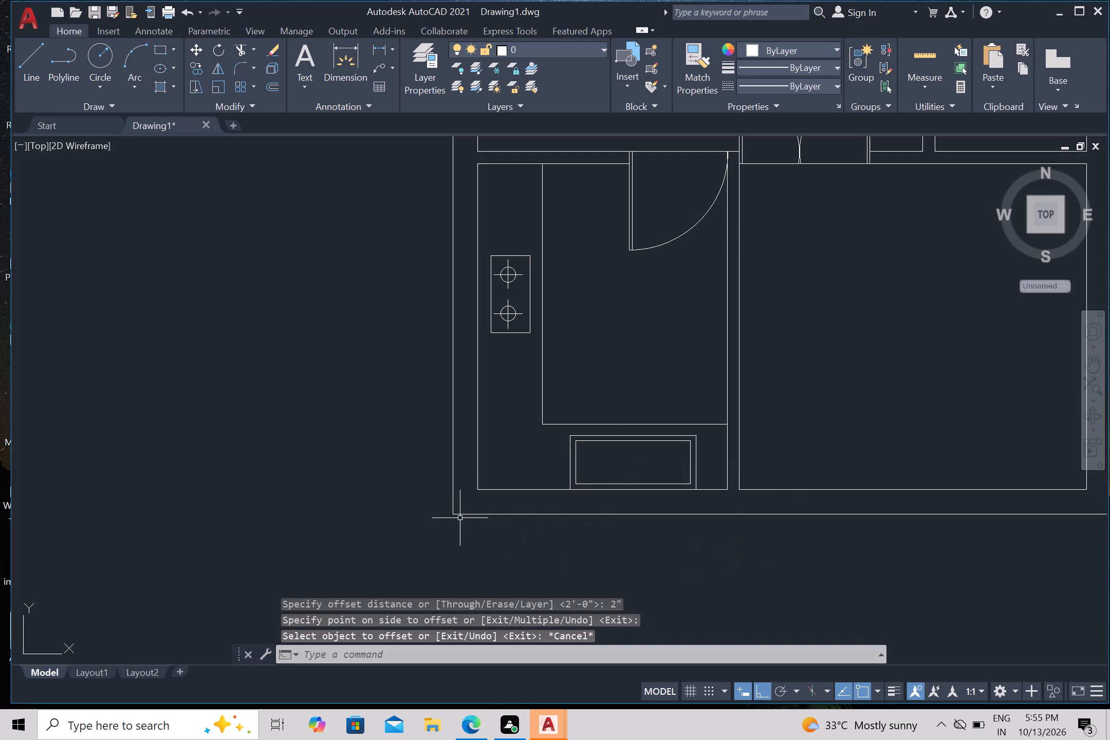
Explode the inner rectangle on the lower counter into separate lines.
click(628, 441)
key(e)
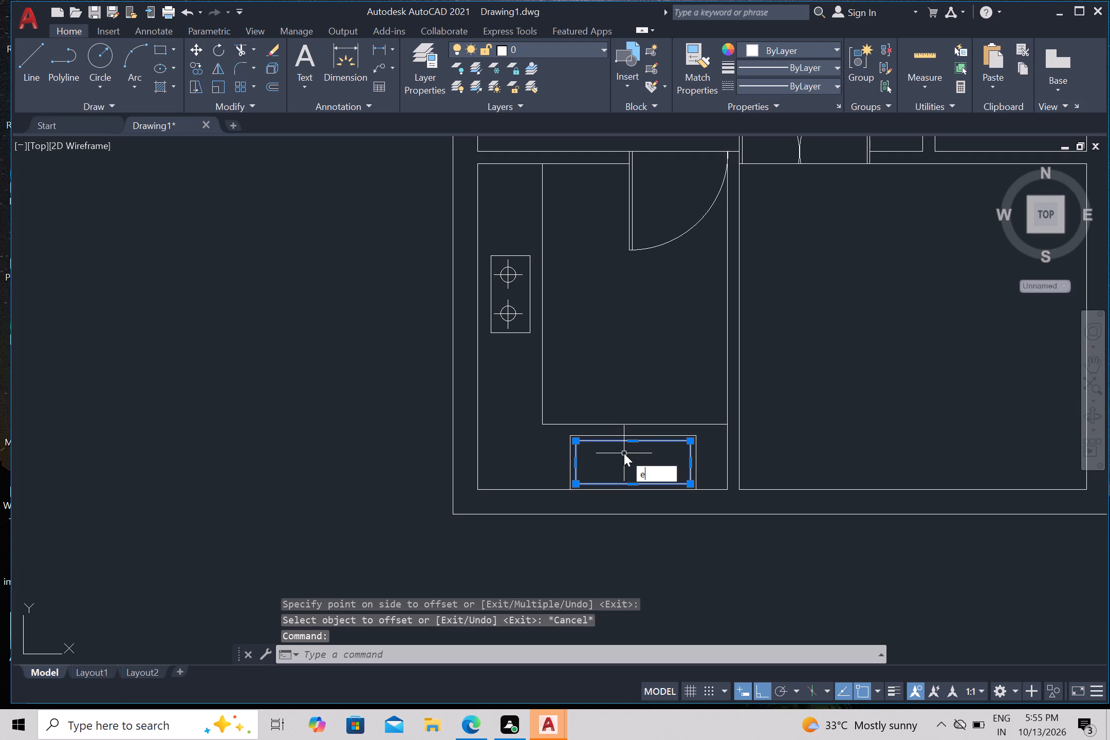
click(655, 505)
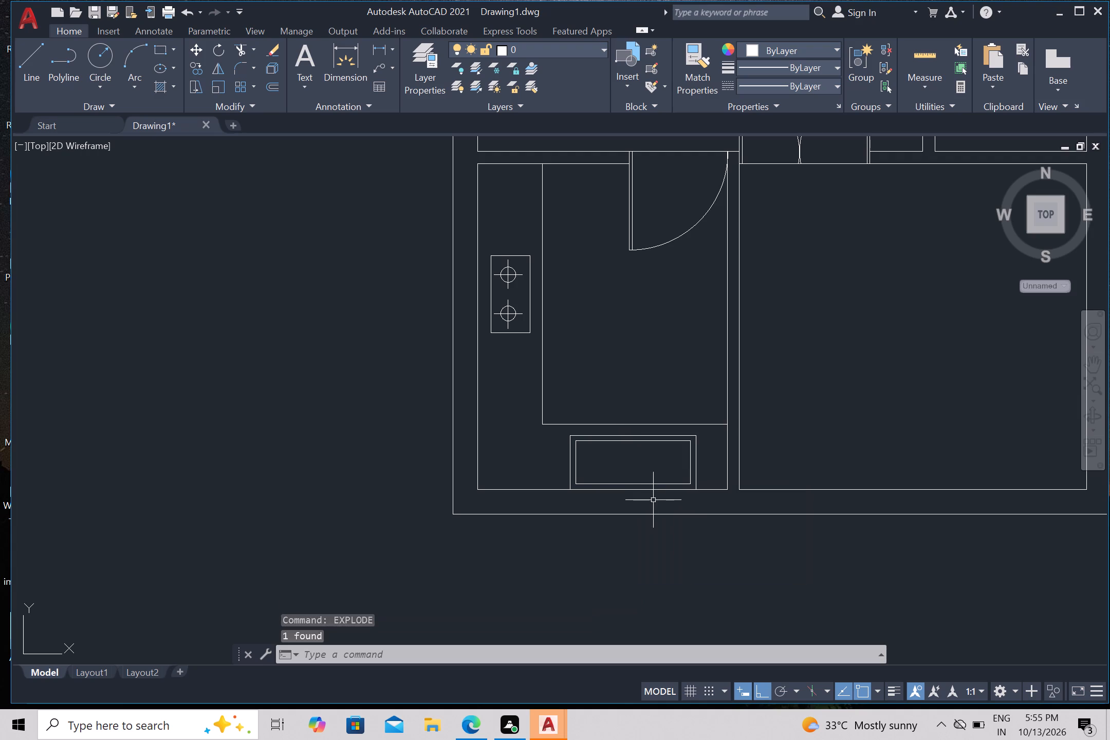
Draw a 1'-4" vertical line between the midpoints of the inner rectangle's top and bottom edges, splitting it into two halves.
key(l)
key(Return)
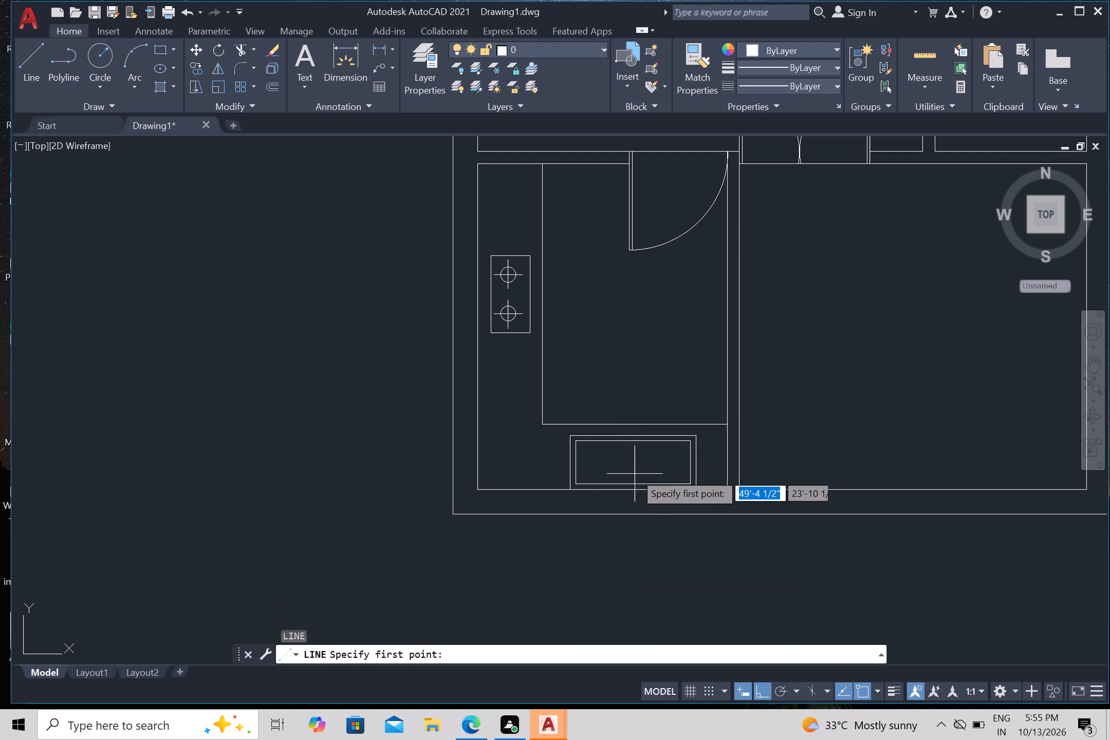
click(630, 444)
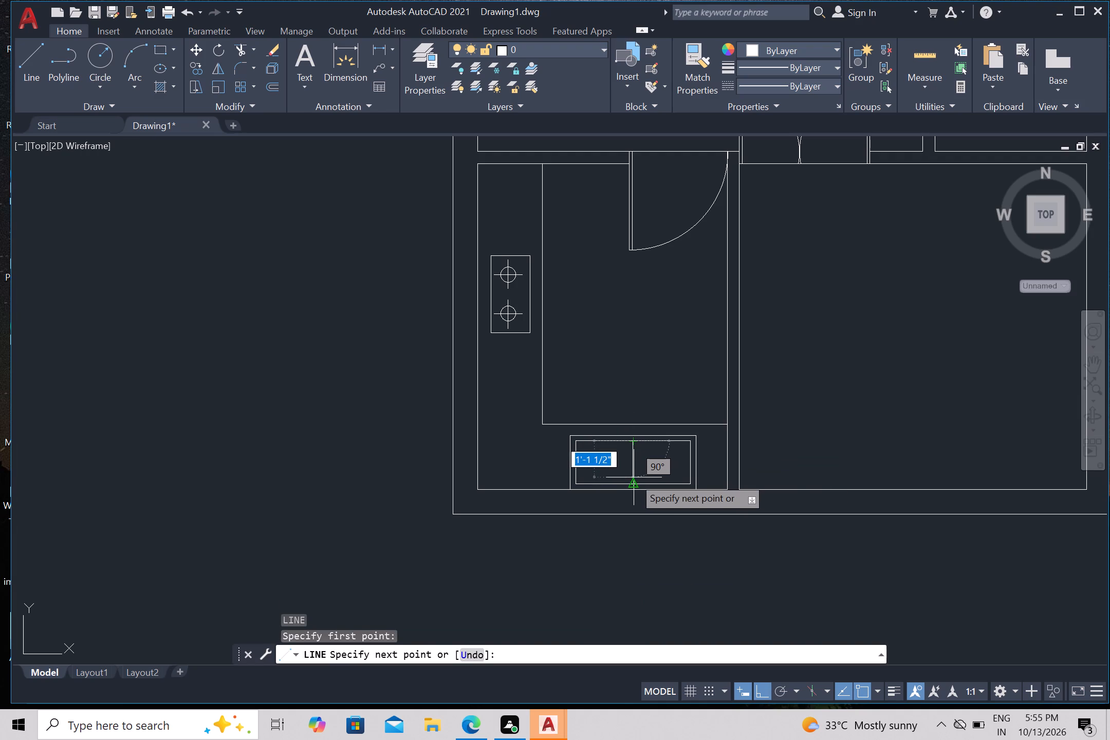
scroll(636, 479, up, 3)
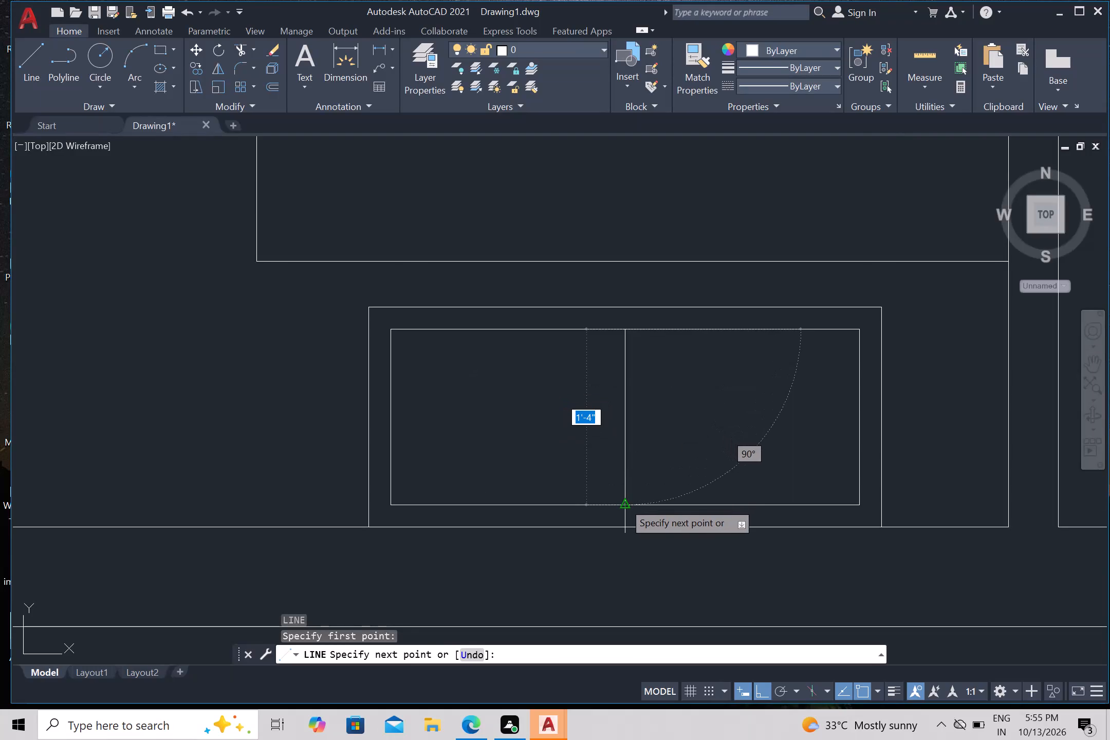
click(623, 502)
key(Escape)
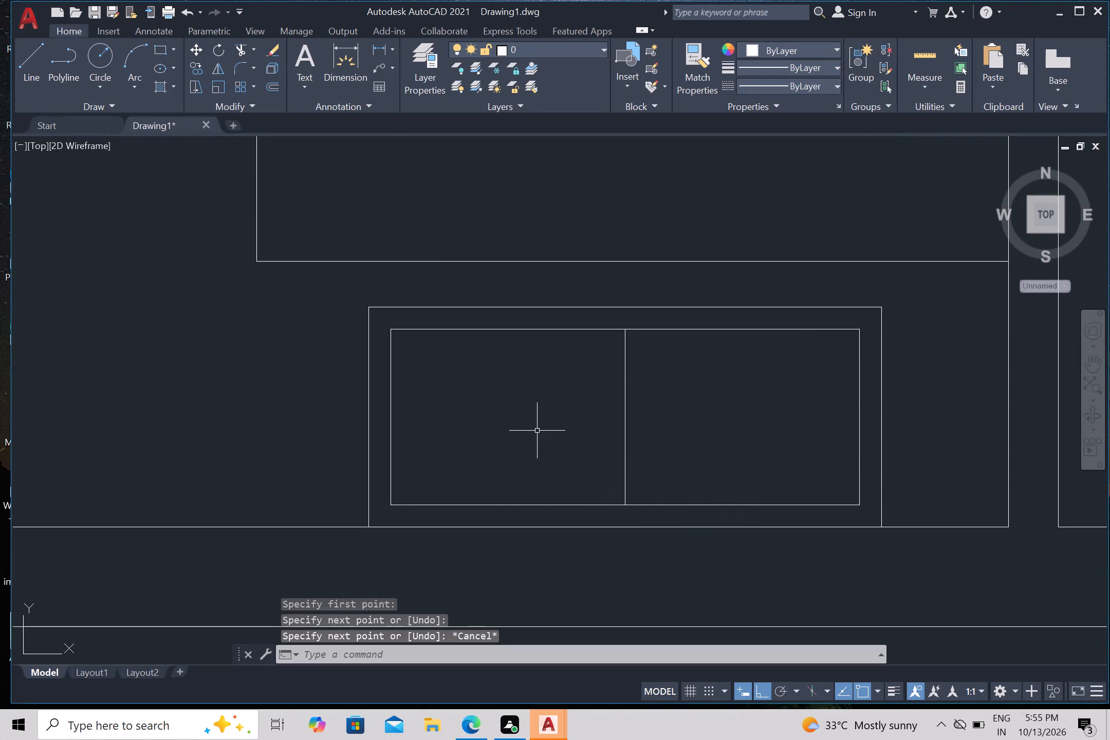
Offset the inner rectangle's top edge downward repeatedly at 2" spacing, adding seven horizontal lines across the lower counter fixture.
key(o)
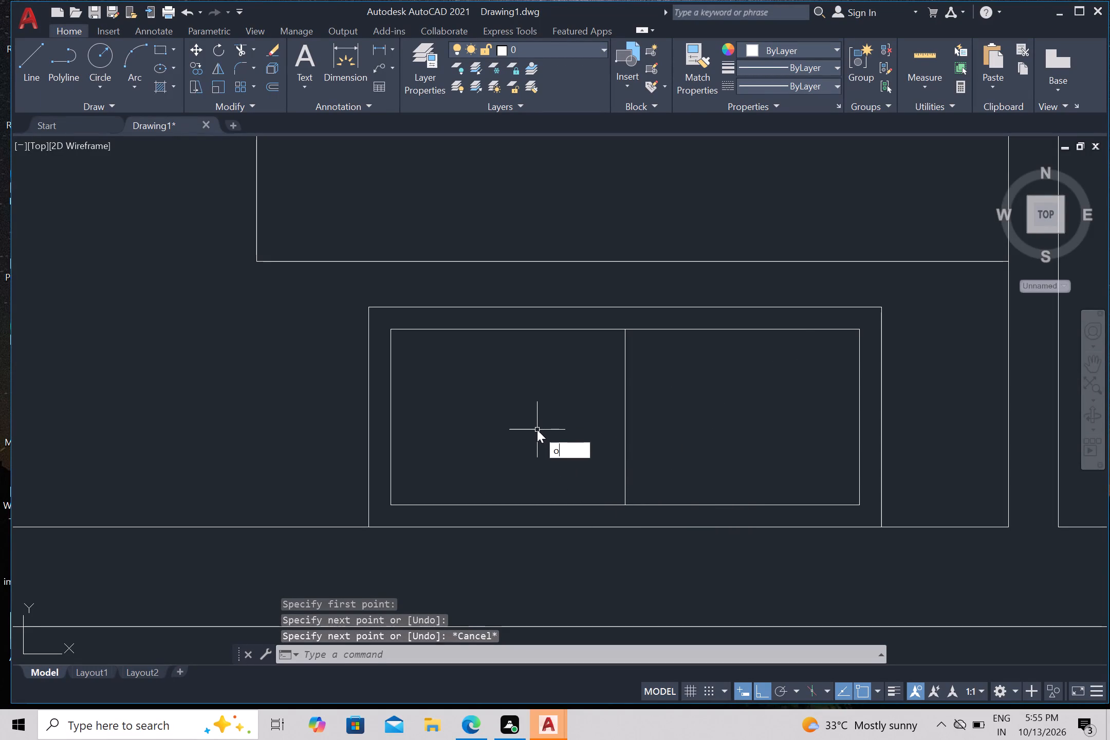
key(Return)
key(Return)
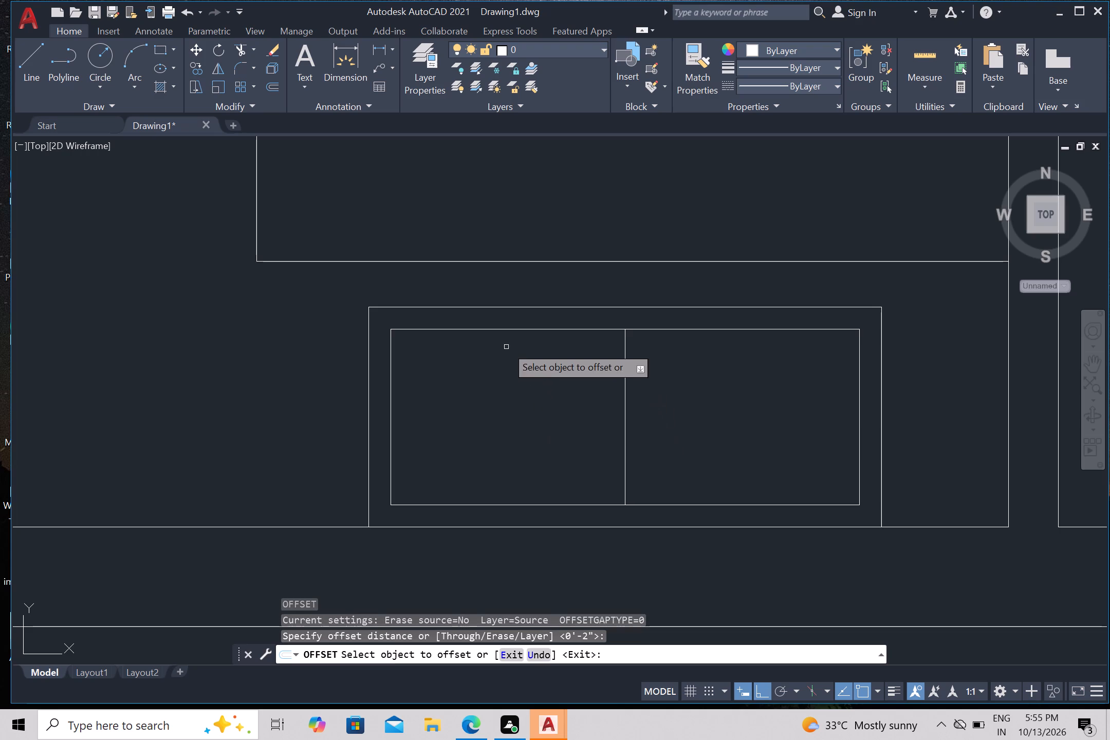
click(500, 328)
click(504, 415)
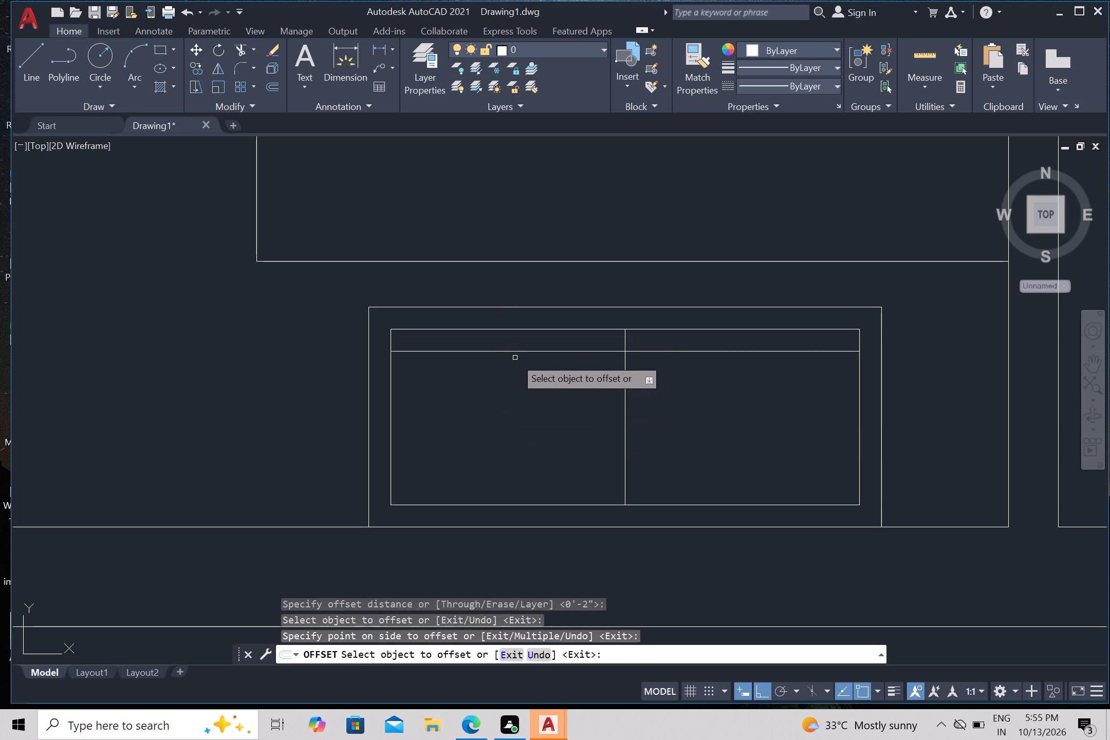
drag(515, 350, 513, 362)
click(504, 421)
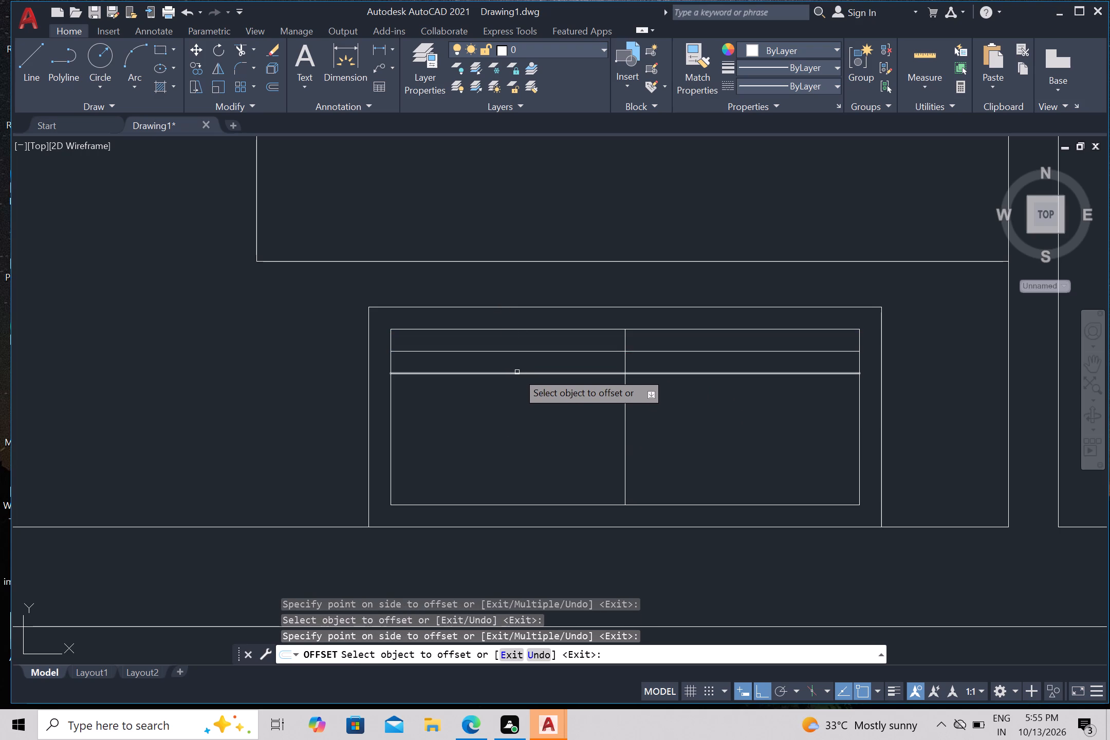
click(517, 373)
click(509, 457)
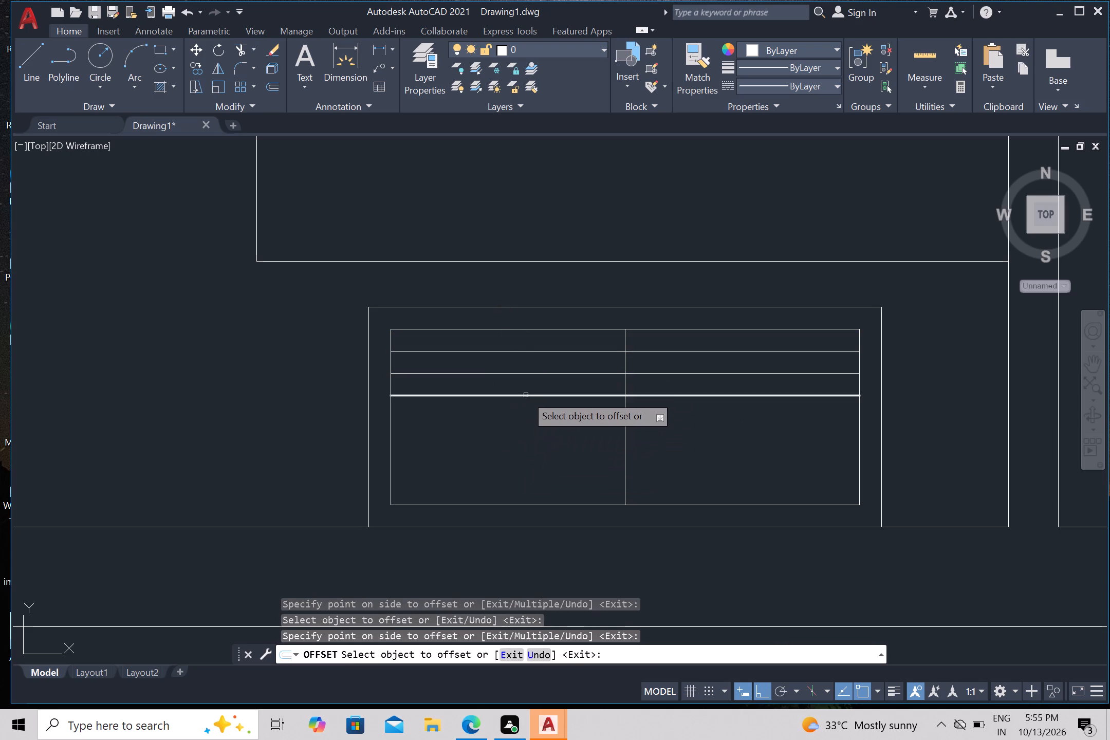
click(526, 395)
drag(516, 458, 516, 470)
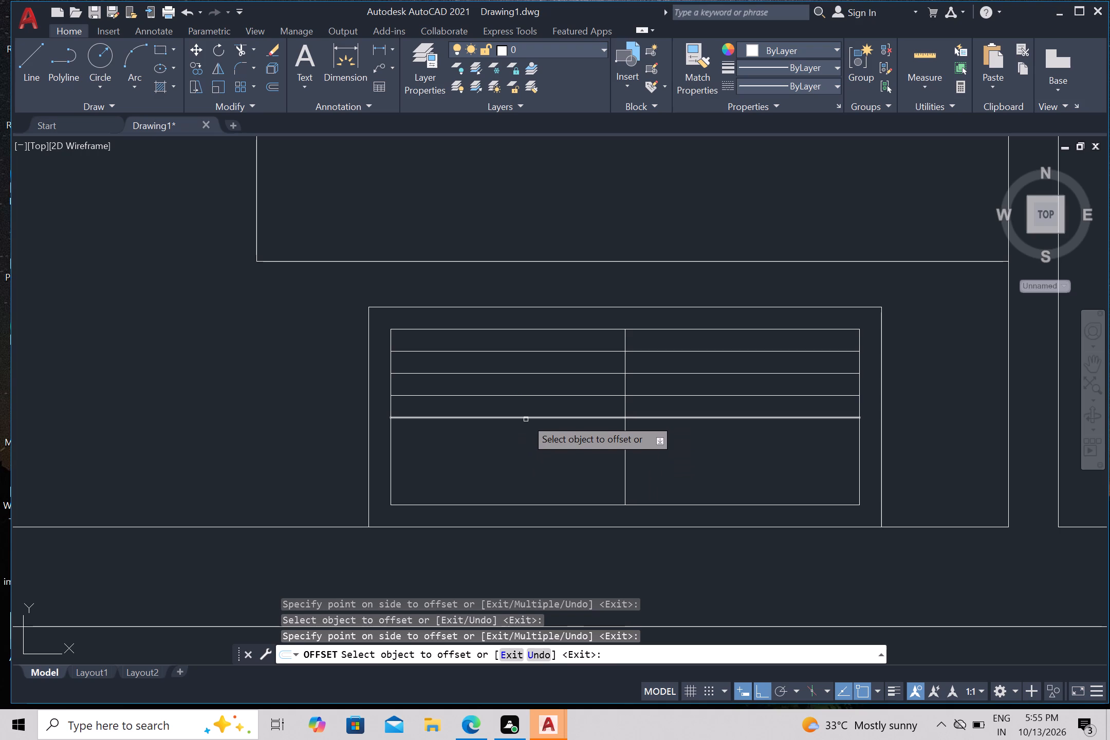
click(526, 418)
click(524, 454)
click(527, 441)
drag(522, 458, 521, 485)
click(527, 462)
drag(522, 485, 522, 492)
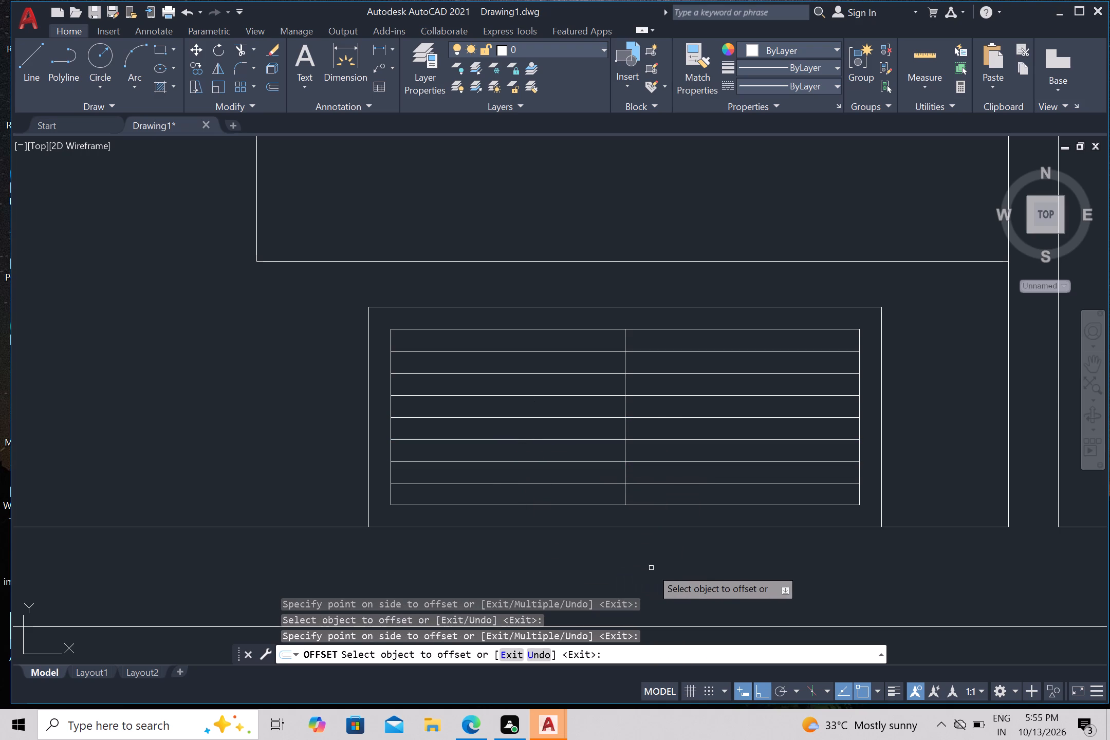
key(Escape)
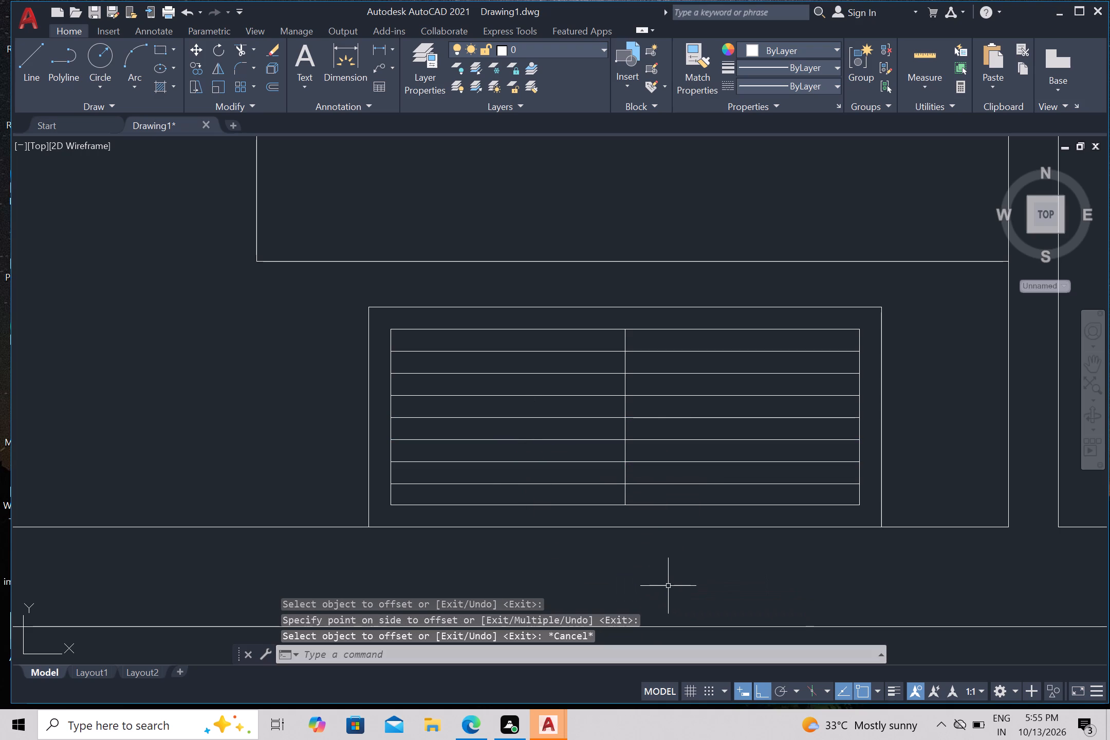
Trim the seven horizontal lines out of the left half of the lower counter fixture's inner rectangle.
text(tr)
key(Return)
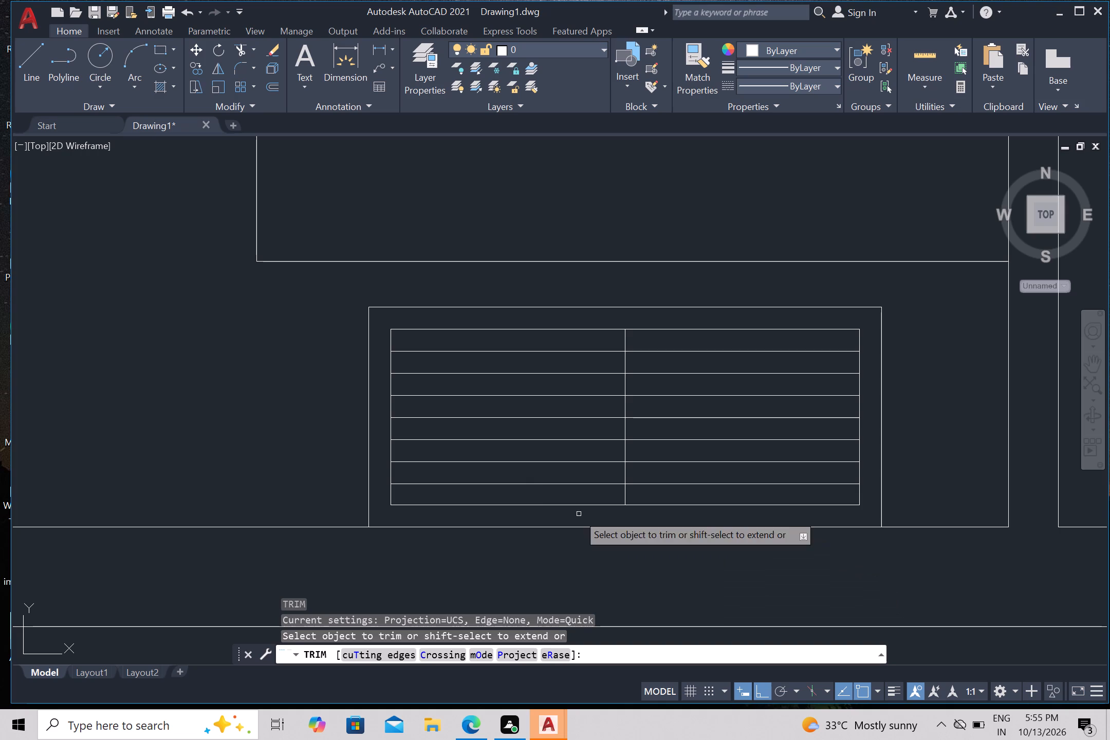
click(525, 493)
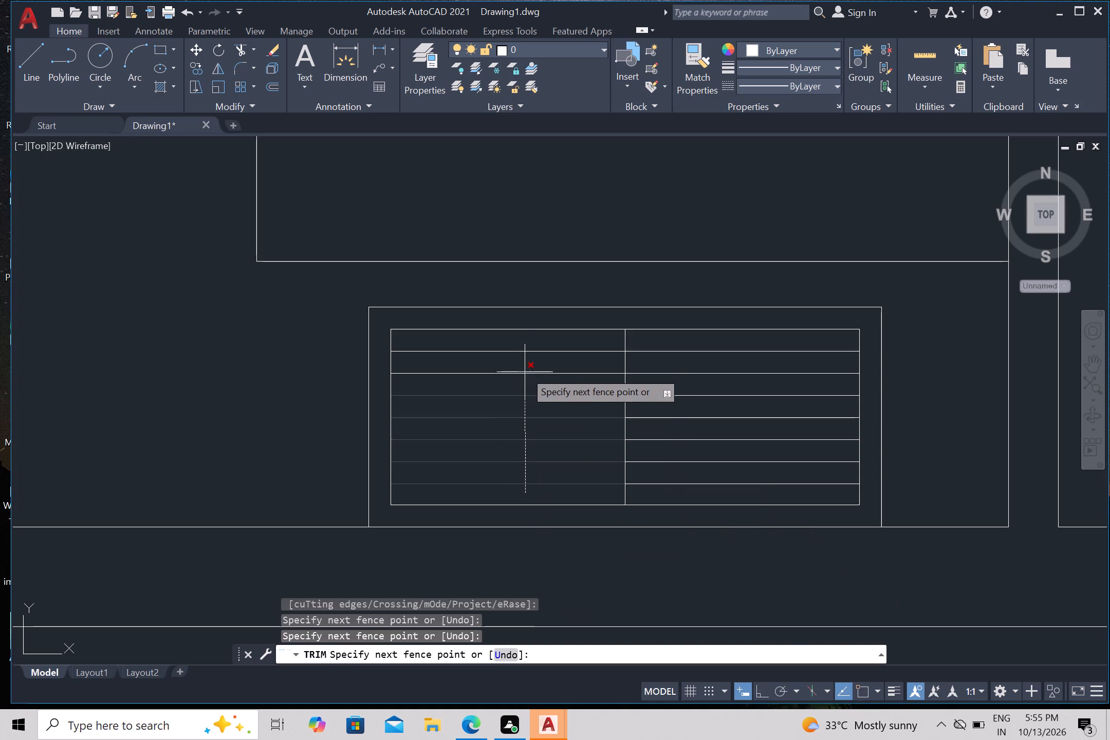
click(525, 346)
Draw a circle of about 5" radius in the middle of the fixture's empty left half.
scroll(522, 390, down, 2)
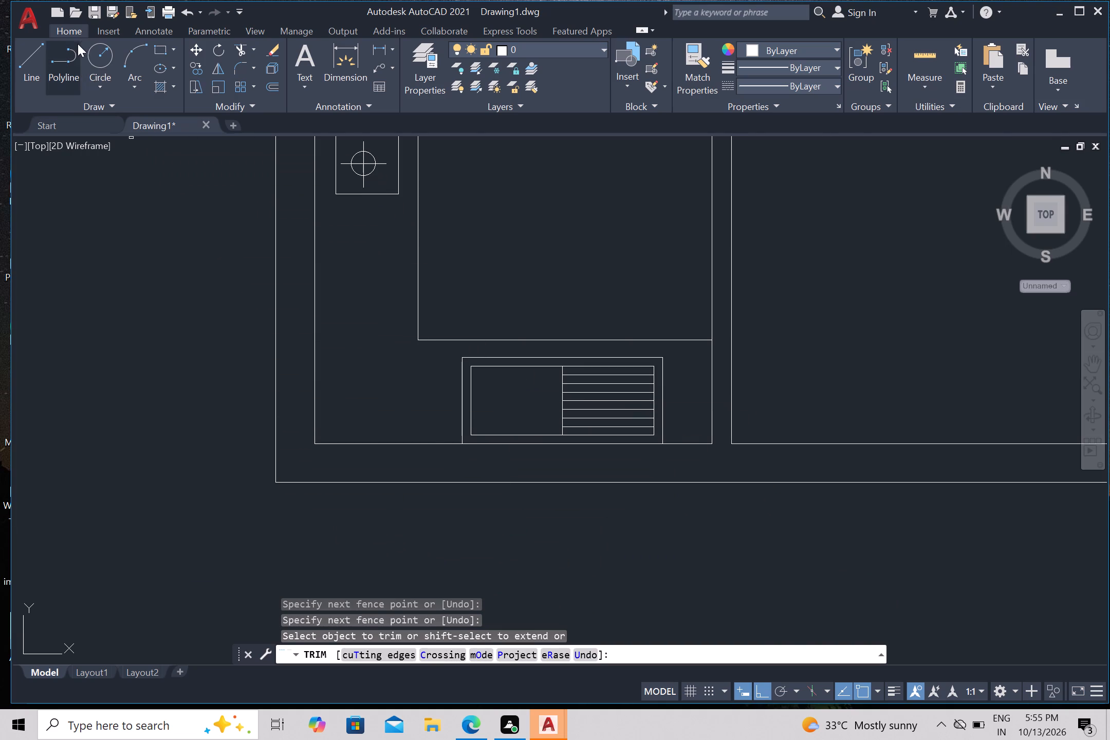
click(92, 50)
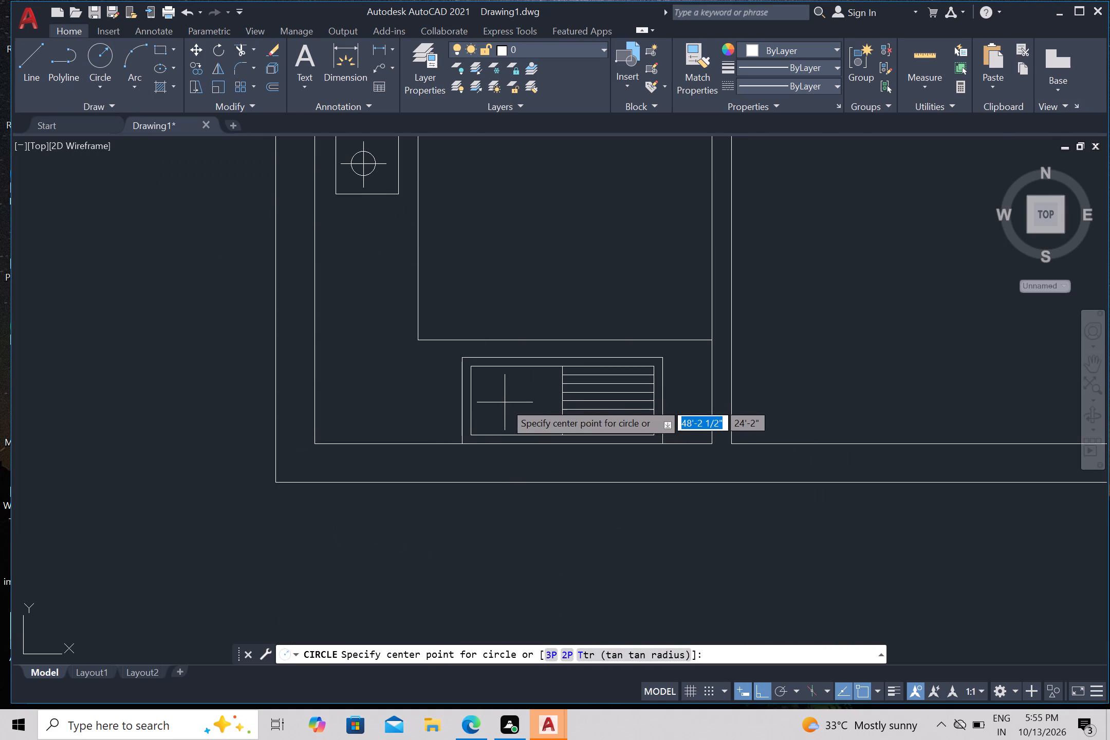
click(512, 400)
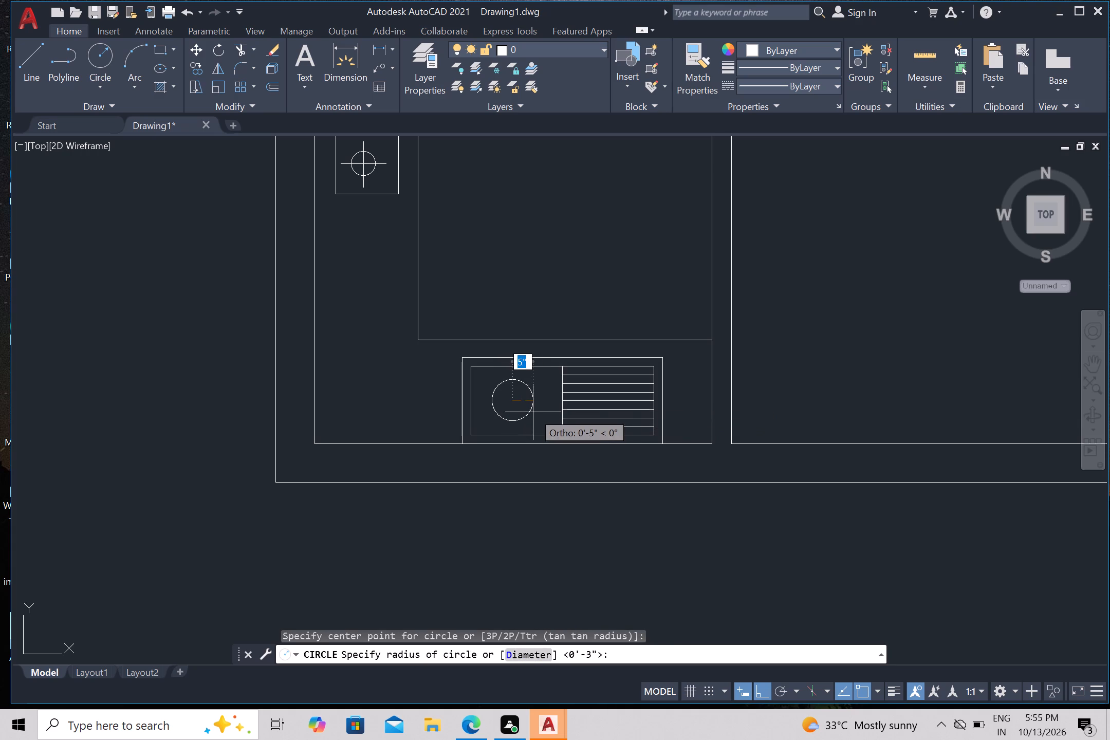
click(533, 411)
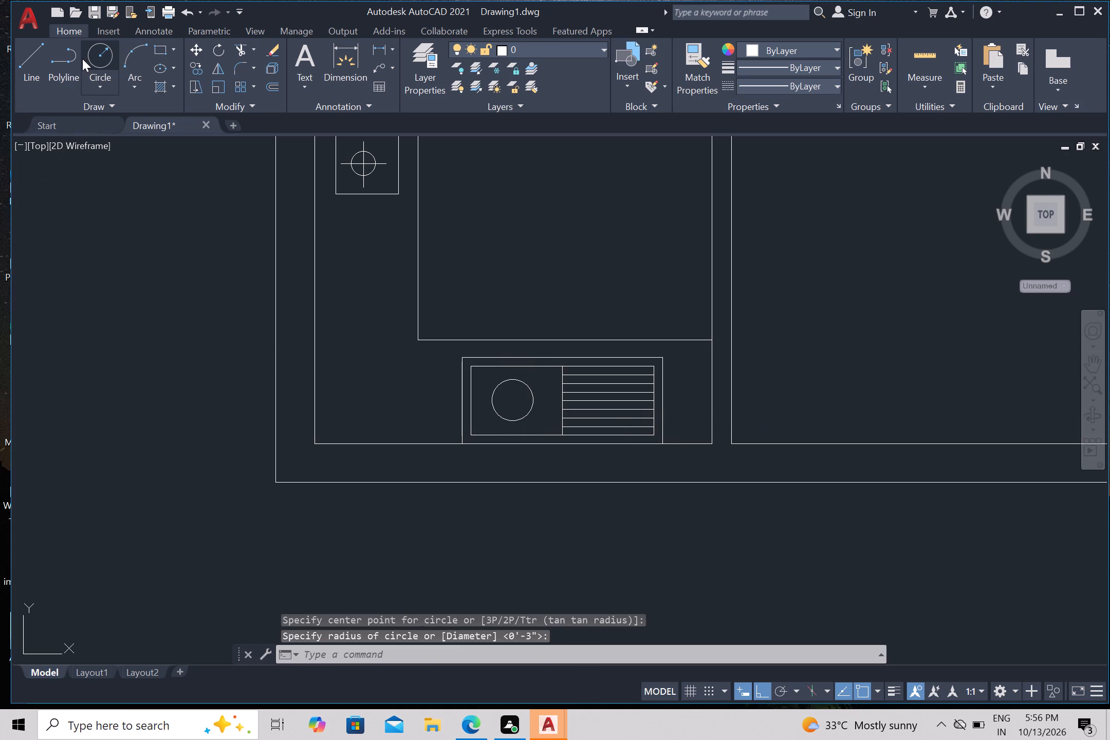
Draw a small concentric circle at the centre of the sink circle.
click(101, 53)
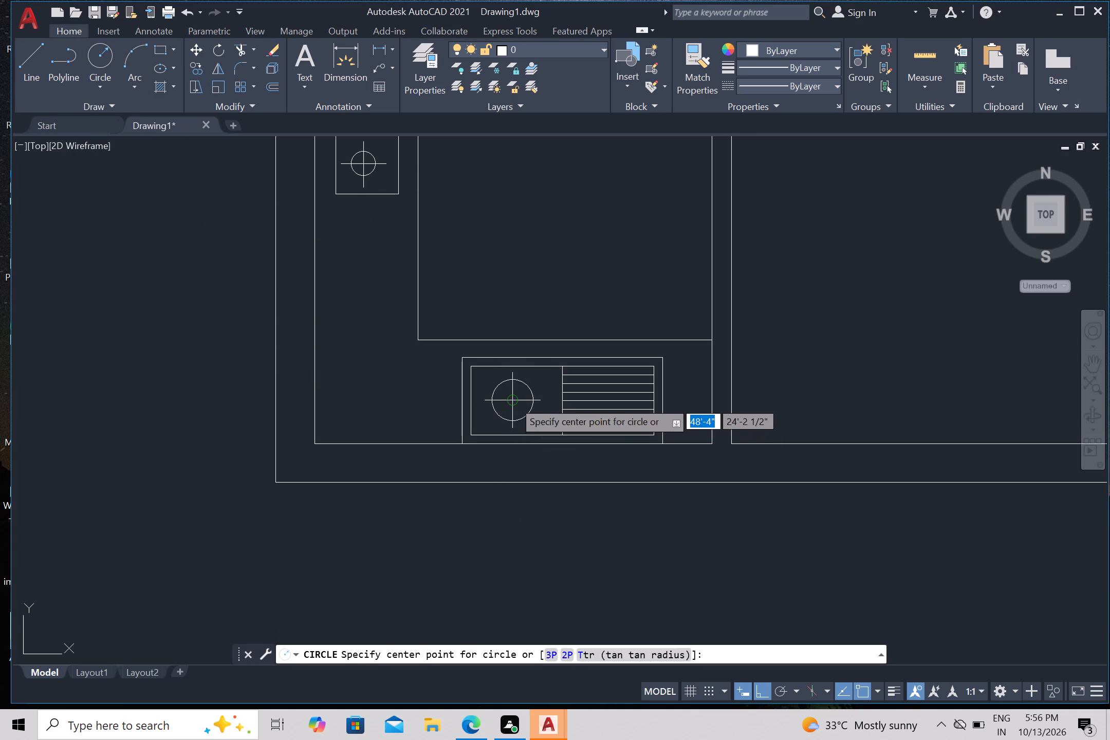
click(513, 400)
click(517, 406)
Draw a closed rectangle of lines, 6' wide by 8' high, in the empty space to the right of the floor plan.
scroll(327, 451, down, 2)
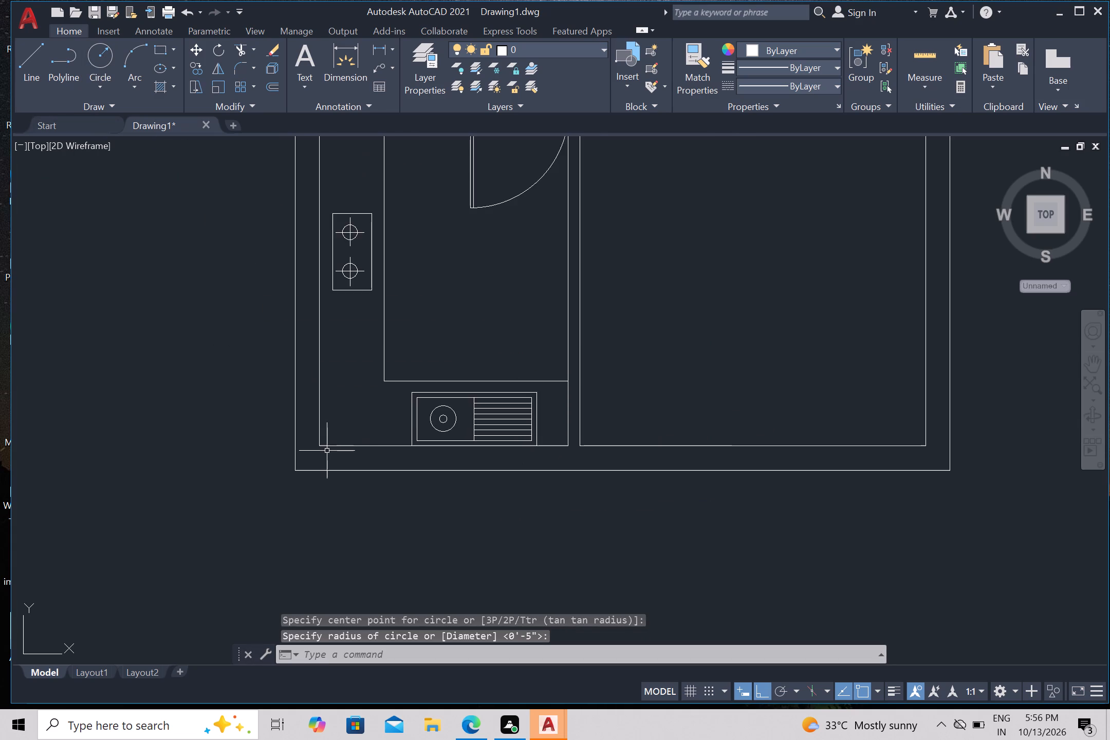
scroll(327, 453, down, 1)
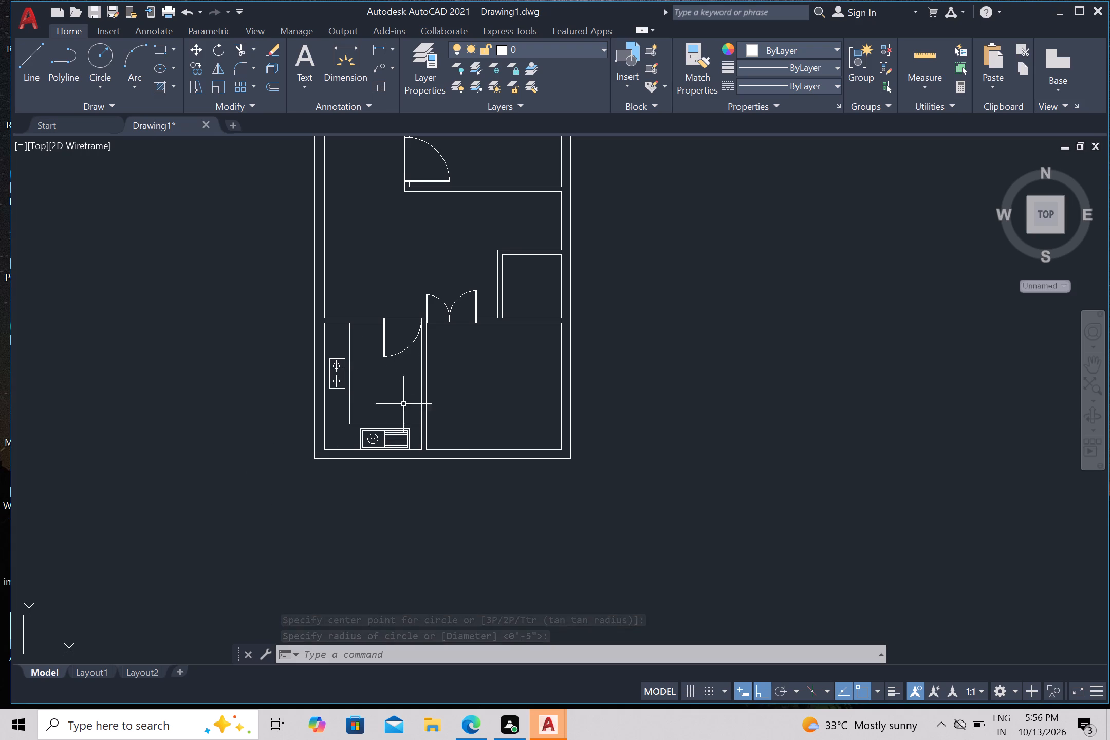
middle_drag(480, 400, 542, 464)
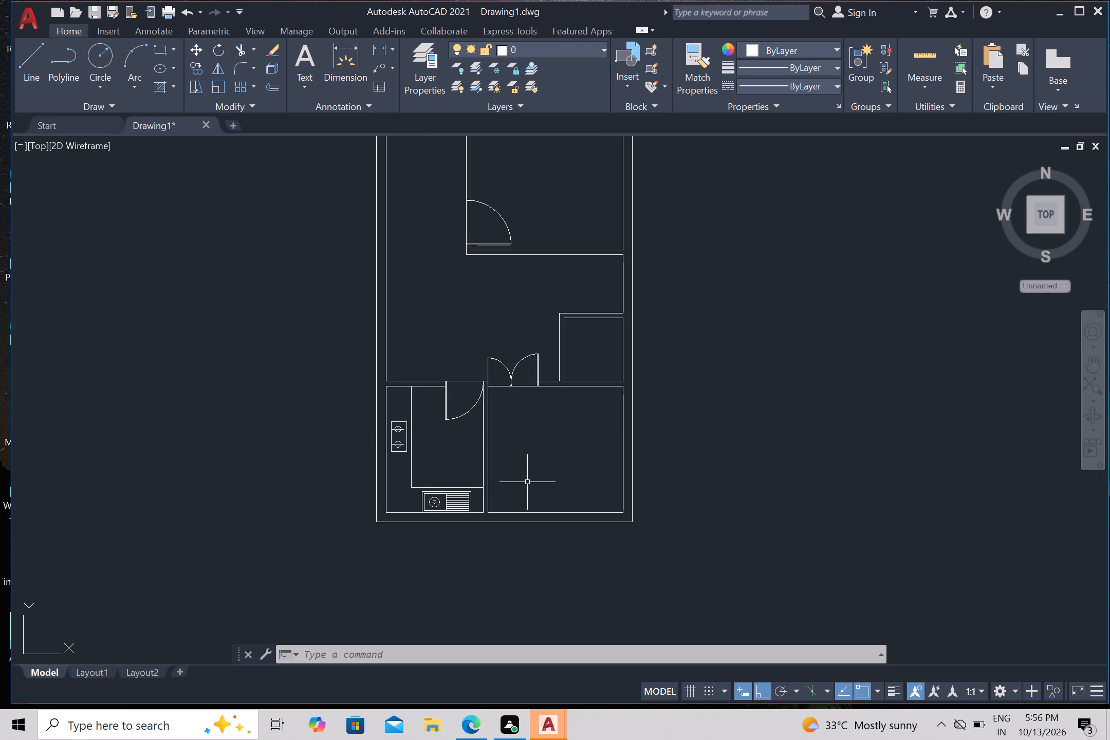
scroll(780, 368, down, 1)
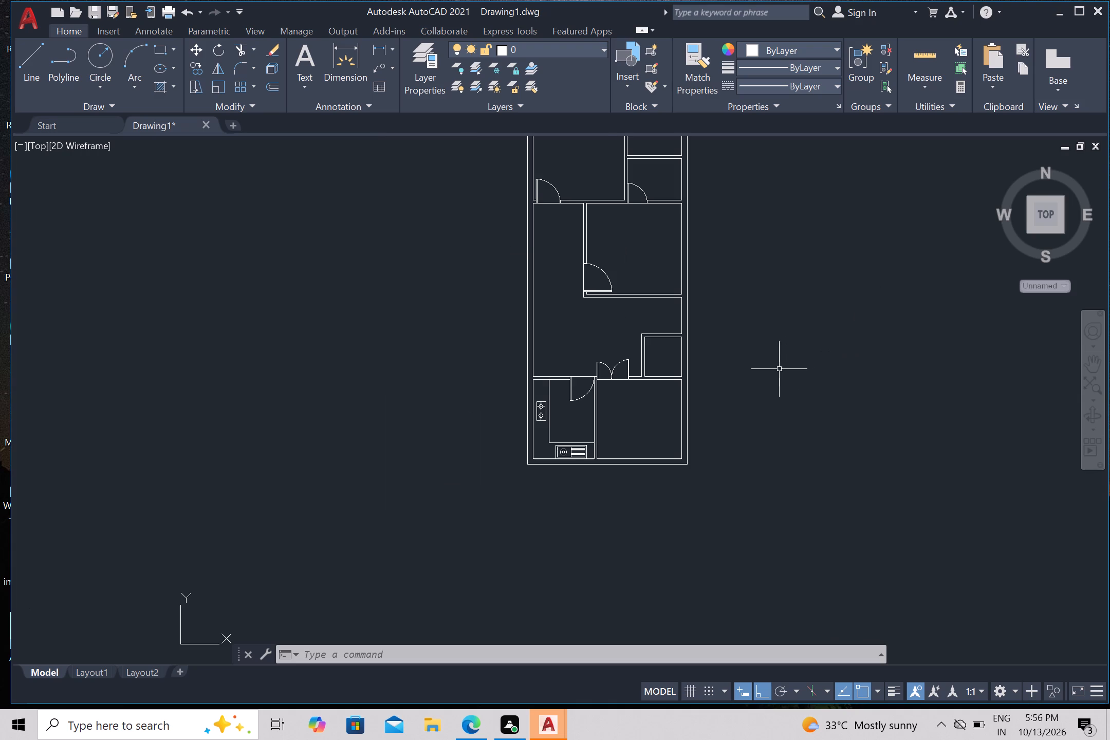
middle_drag(739, 305, 735, 412)
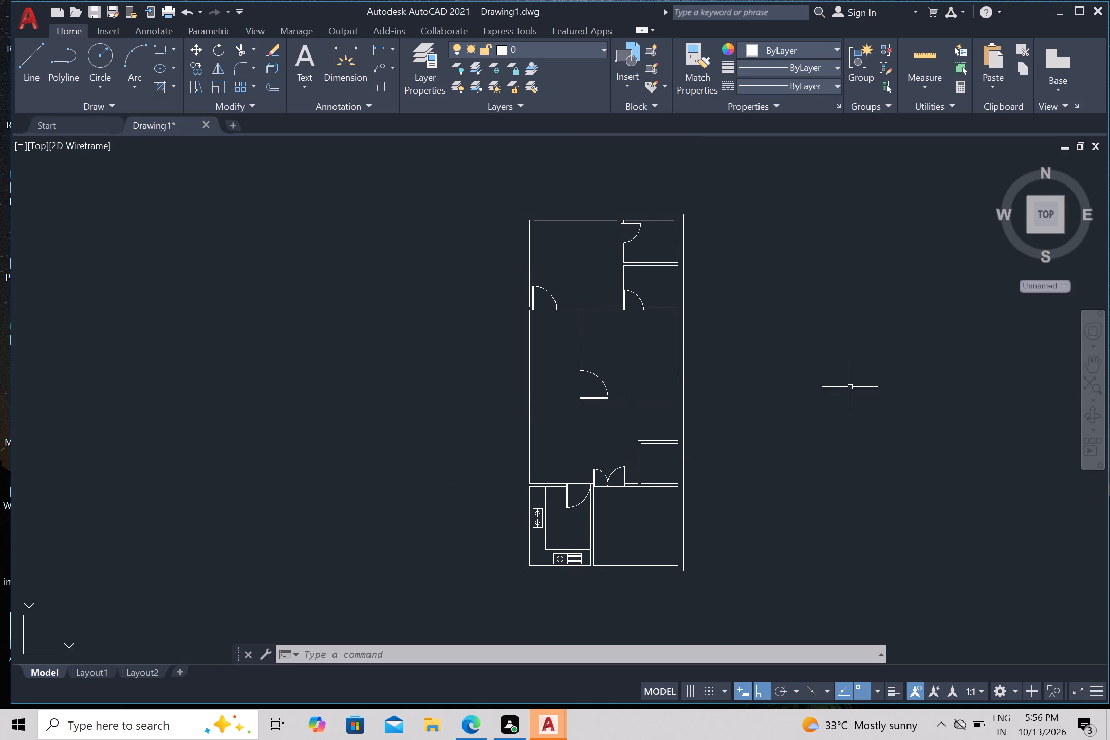
middle_drag(806, 371, 753, 346)
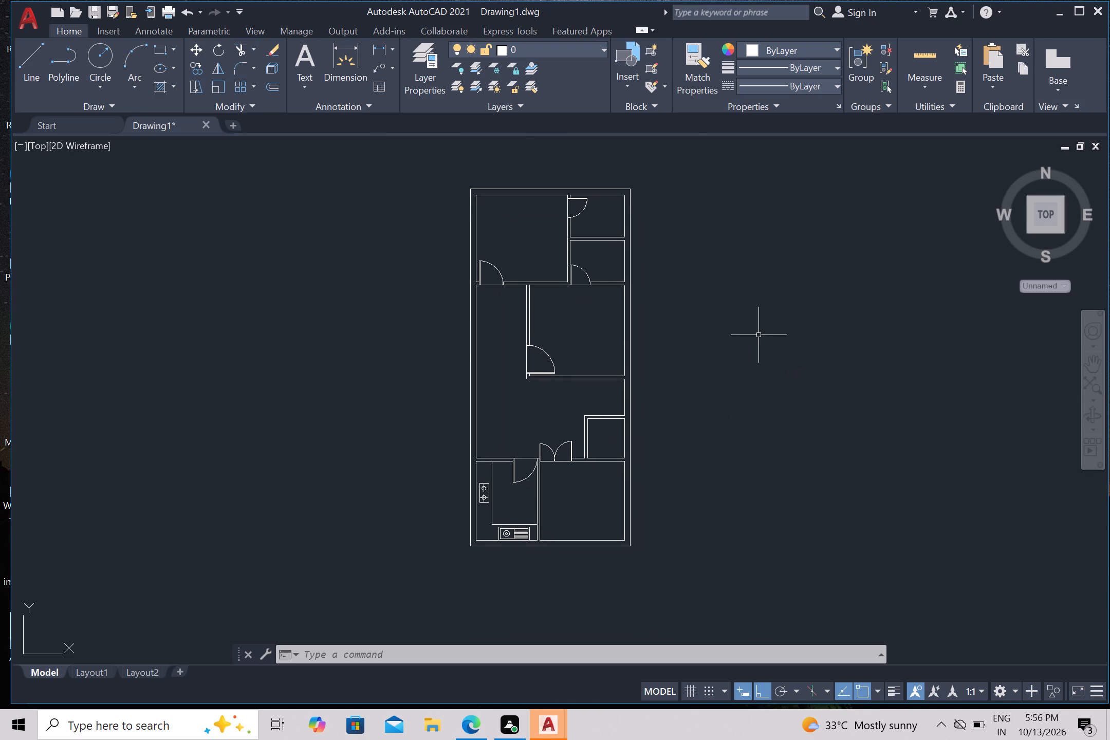
key(Escape)
key(l)
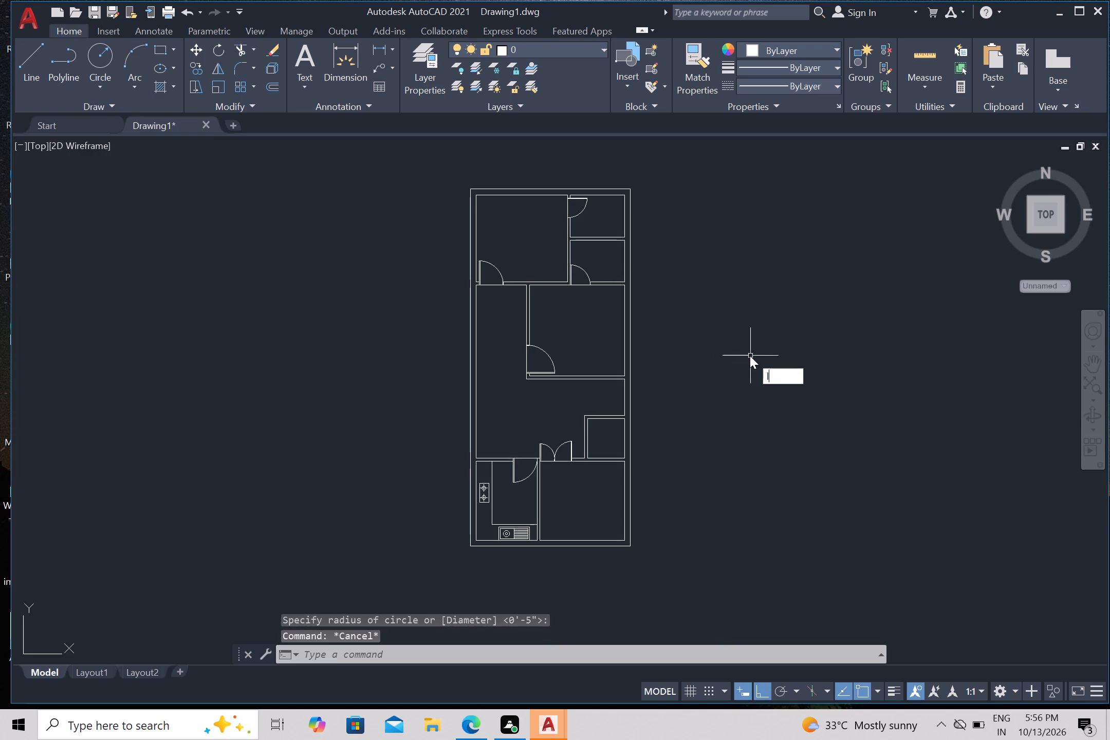
key(Return)
drag(732, 309, 739, 309)
text(6')
key(Return)
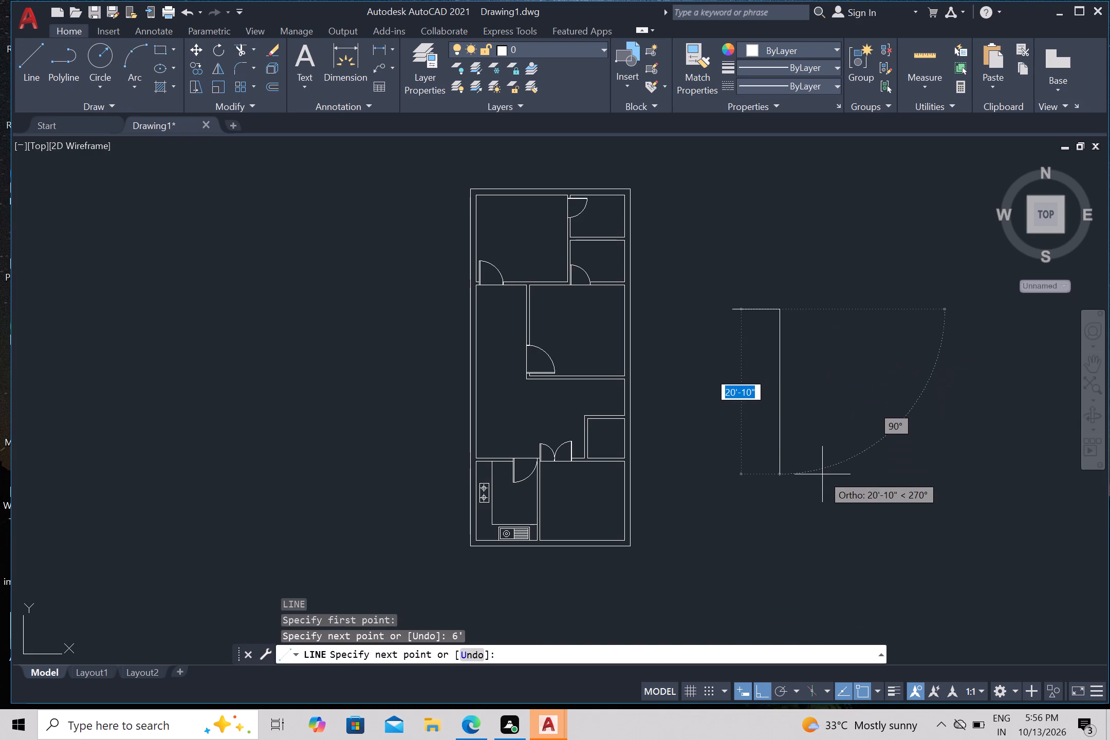
text(8')
key(Return)
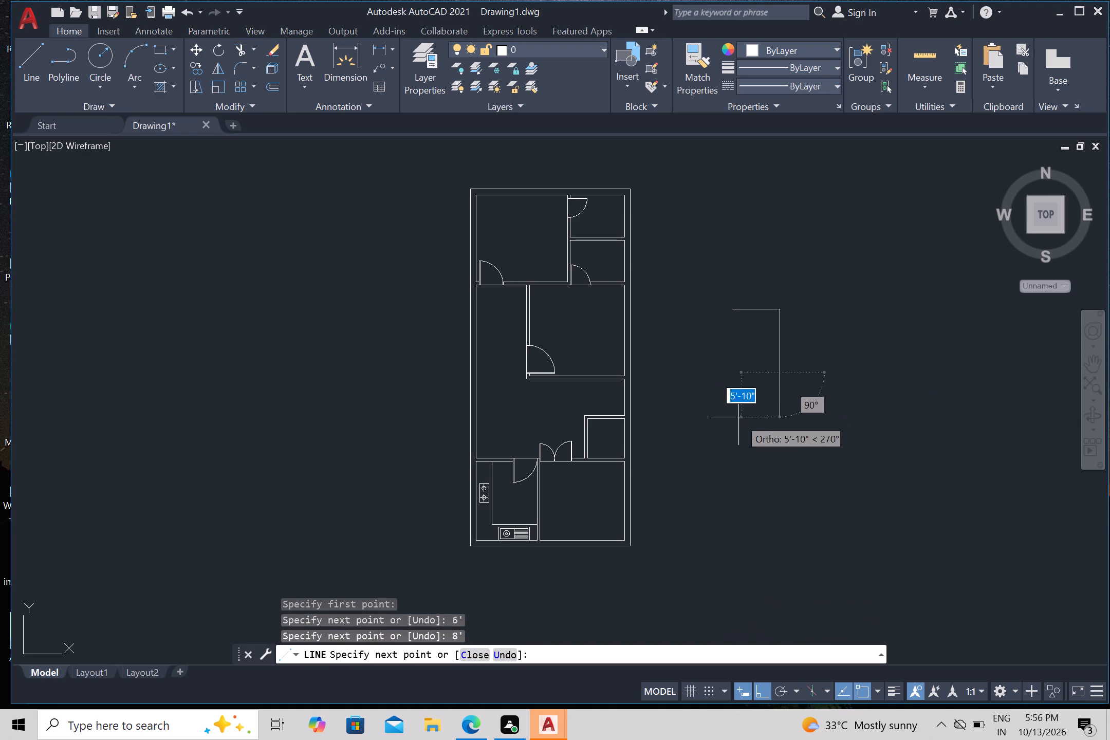
key(6)
key(apostrophe)
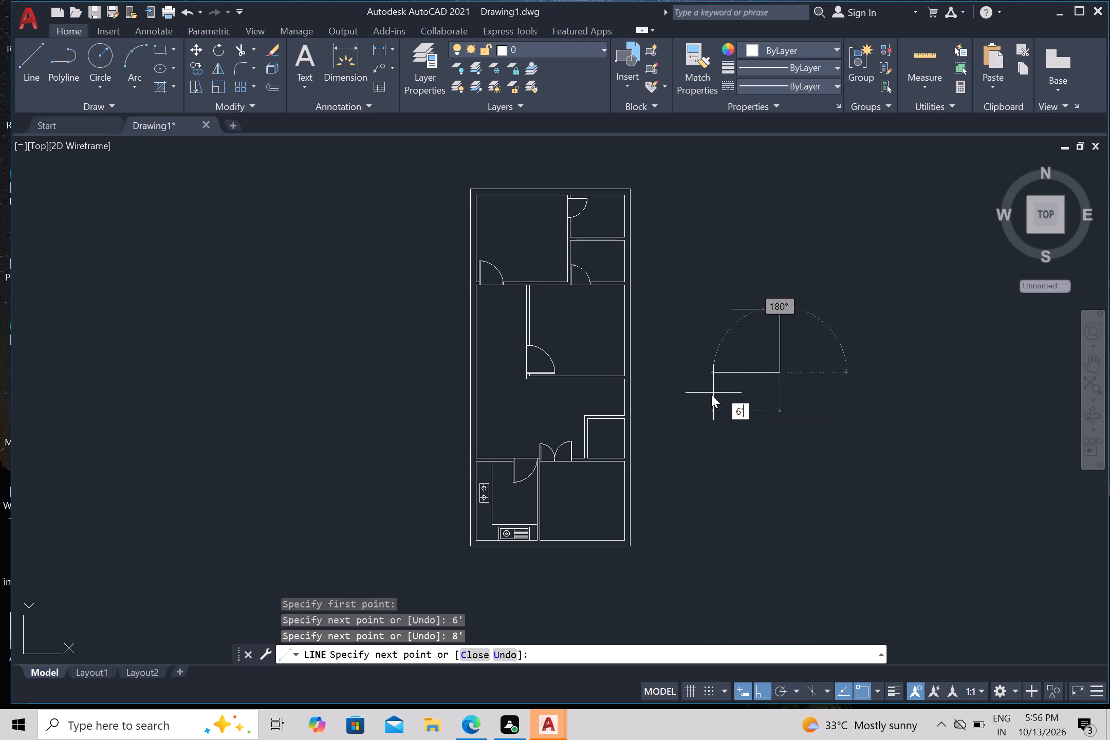
key(Return)
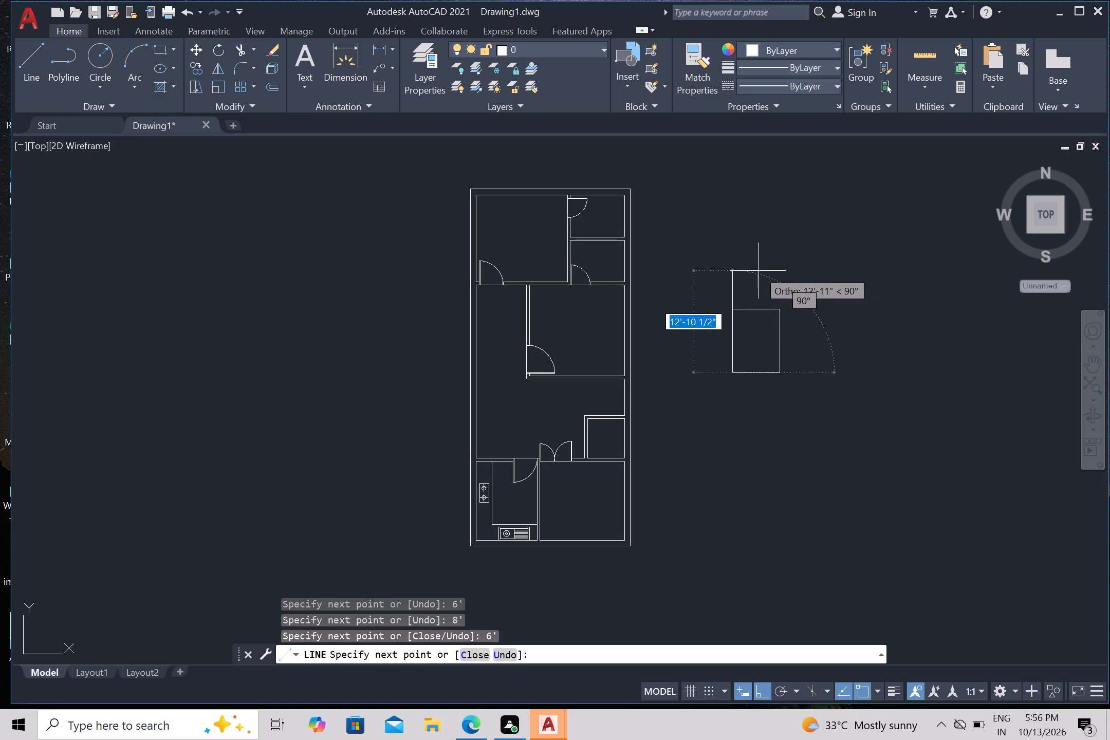
key(c)
key(Return)
Offset the top edge of the 6' x 8' rectangle 2" downward.
scroll(744, 324, up, 1)
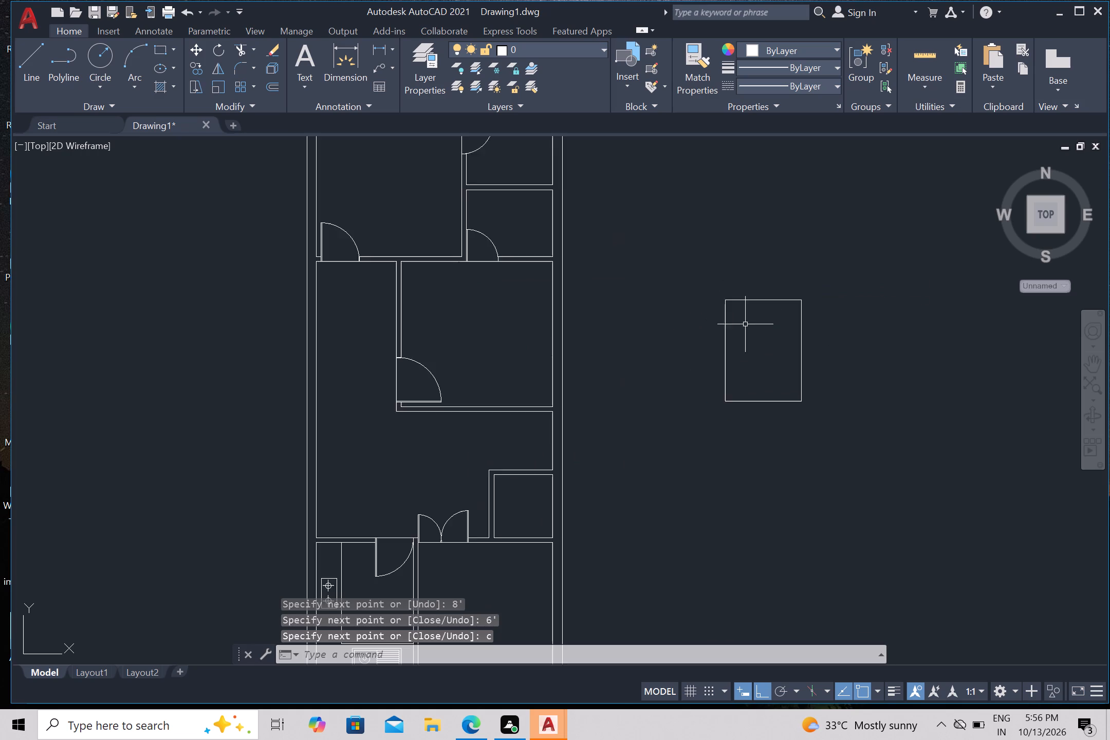
scroll(745, 324, up, 1)
key(o)
key(Return)
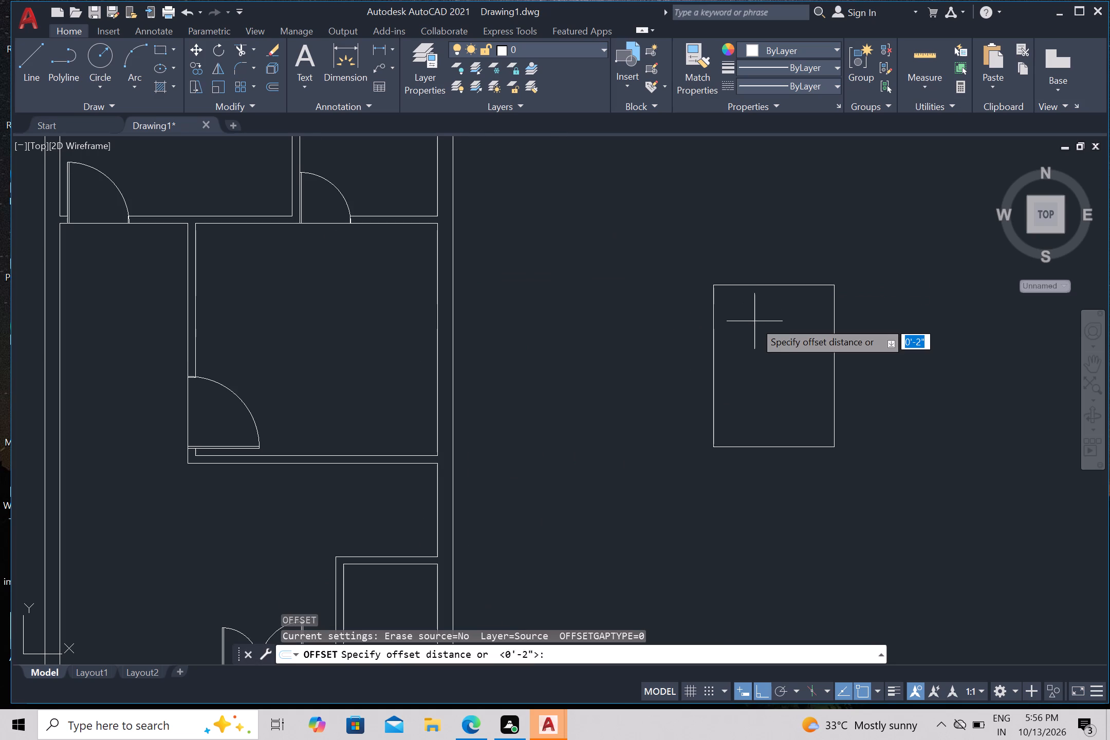
key(Return)
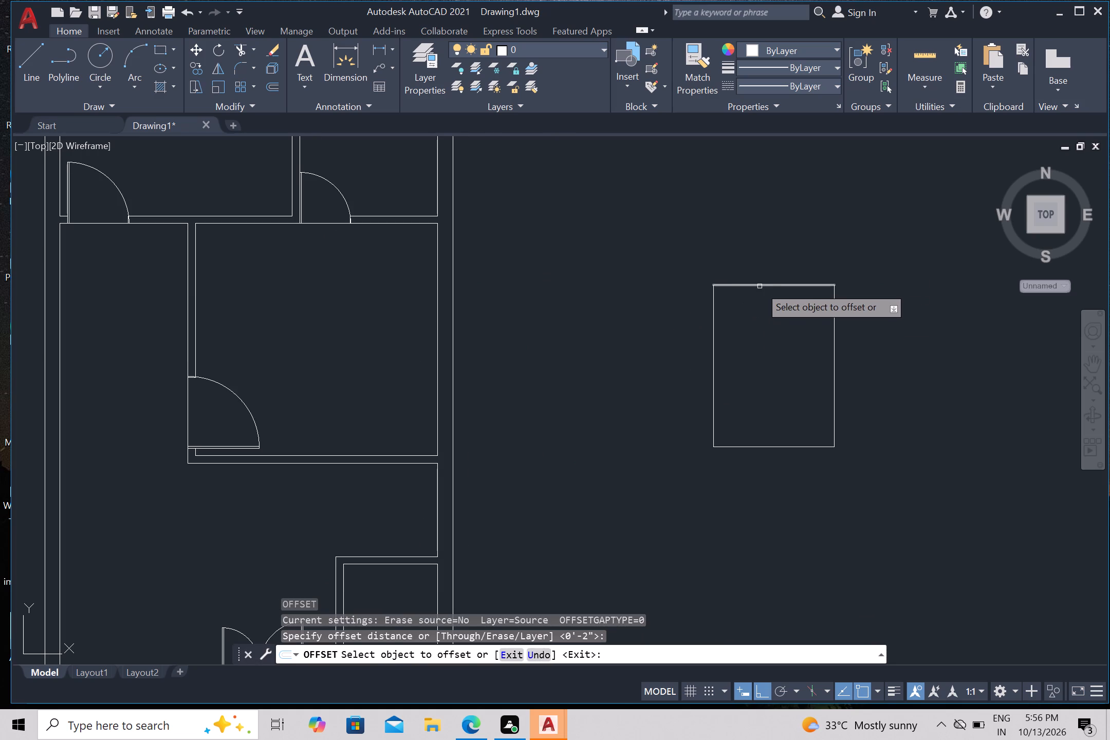
click(760, 286)
drag(750, 326, 750, 334)
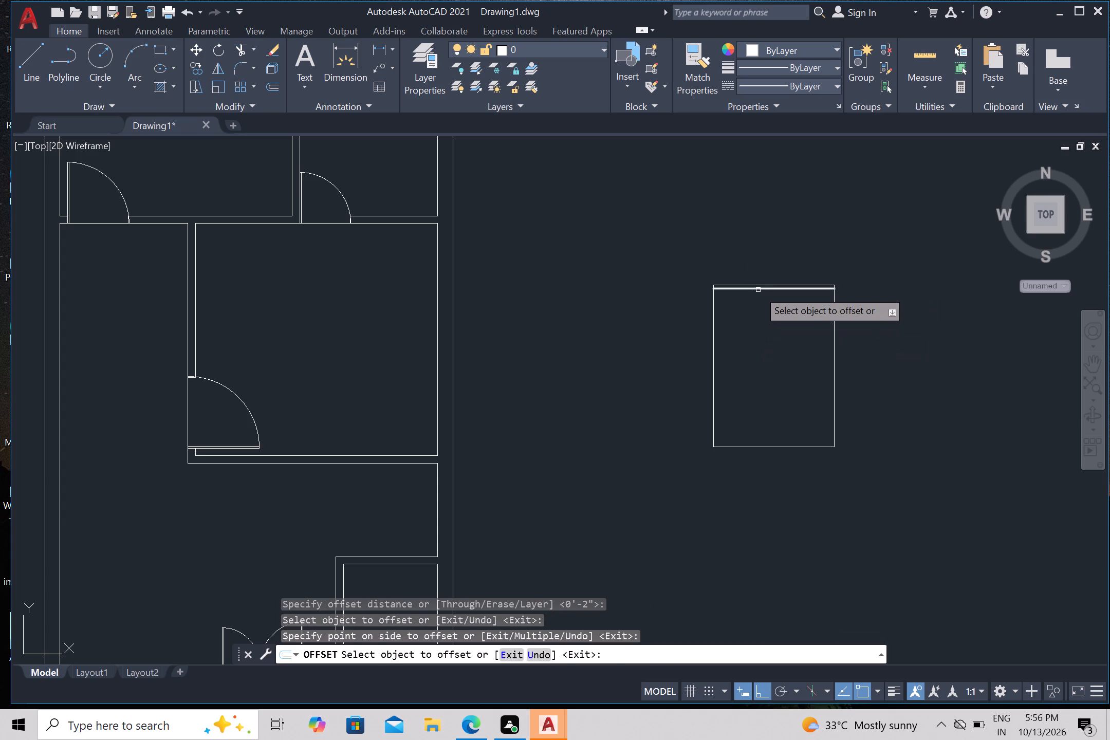
Offset the new line below the rectangle's top edge a further 2' downward.
click(758, 290)
key(2)
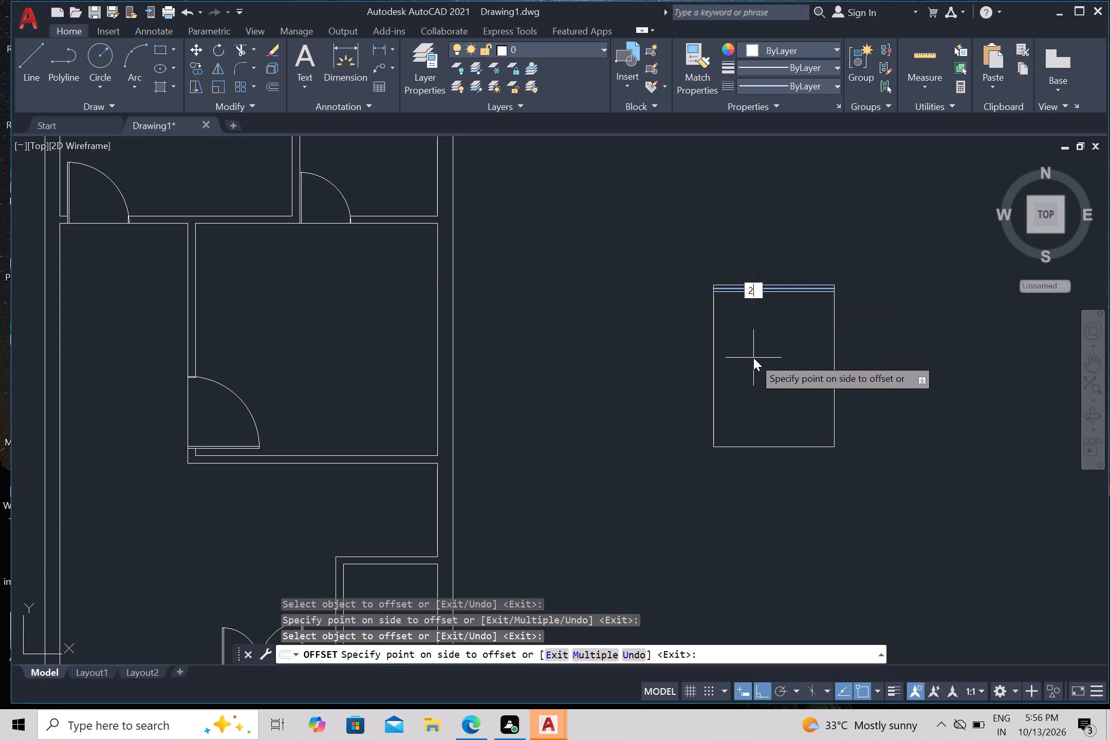
key(apostrophe)
key(Return)
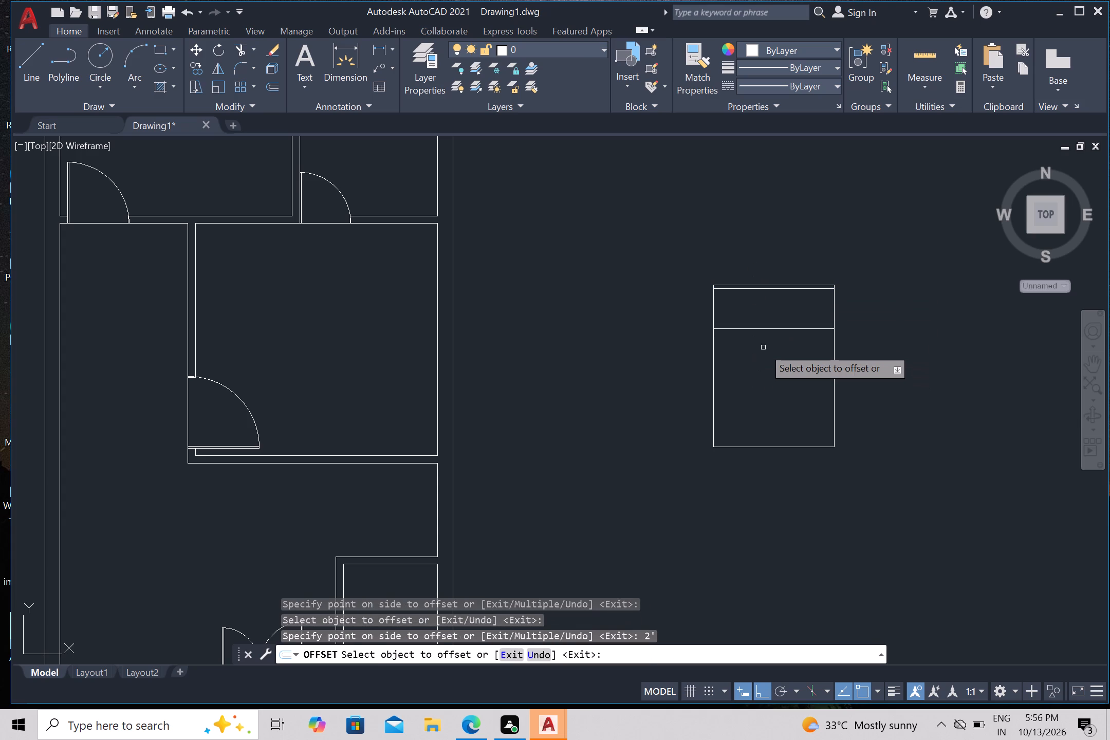
key(Escape)
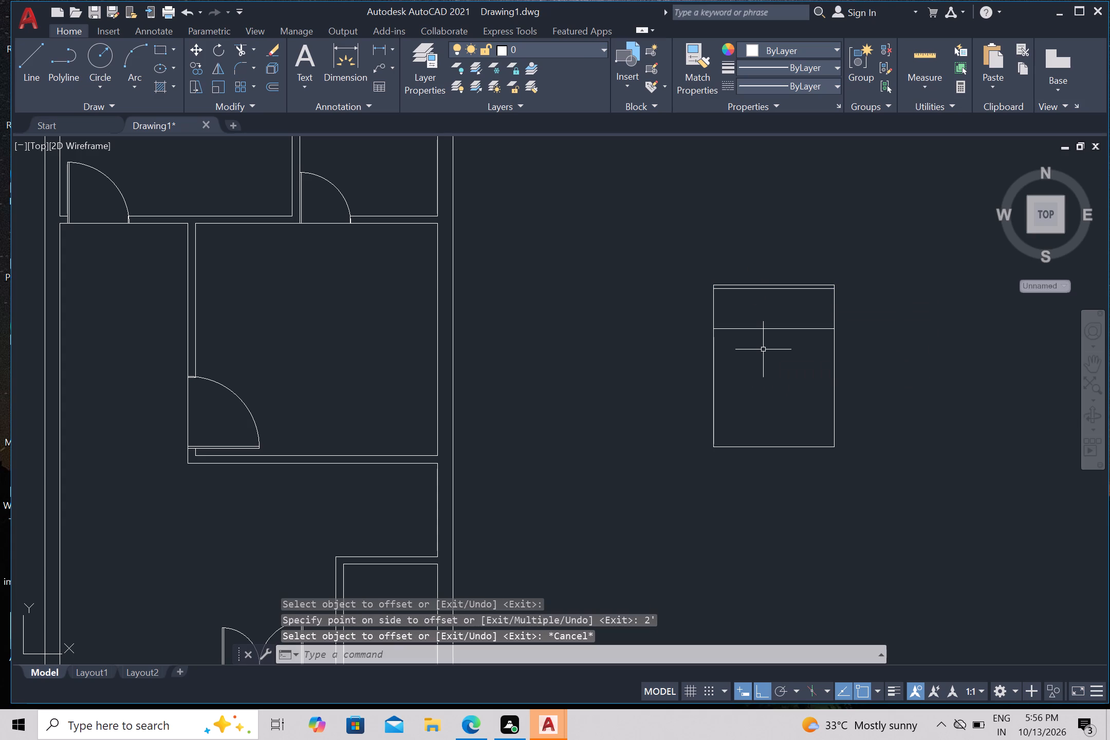
Draw a vertical line between the midpoints of the two offset lines, splitting the rectangle's 2' band in half.
key(l)
key(Return)
click(779, 326)
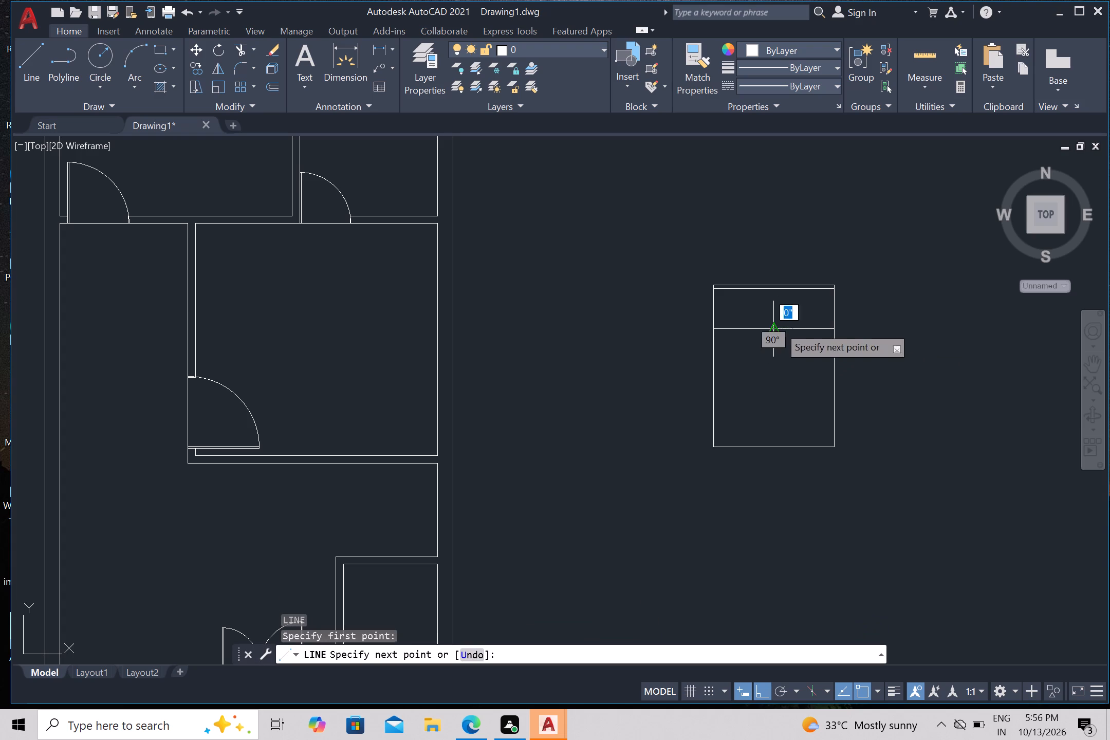
click(774, 289)
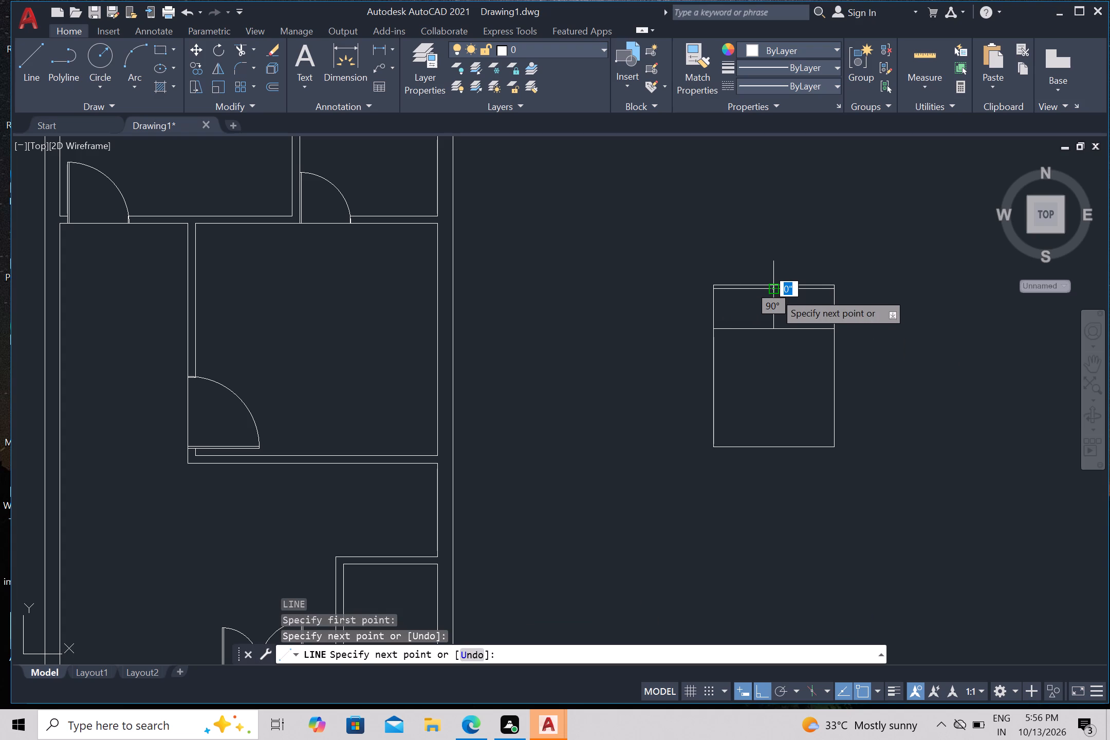
Draw connected lines from the divider's lower end to the left edge's midpoint, across to the right edge's midpoint, back, and about 3'-8" straight down.
key(Escape)
key(Return)
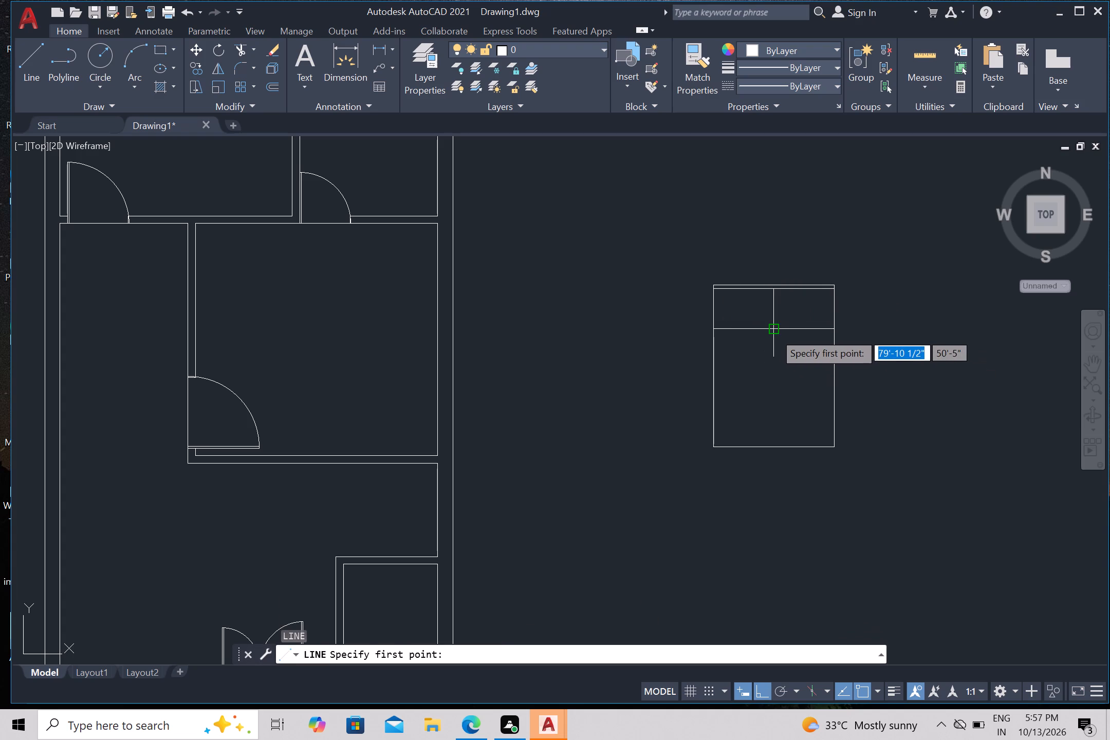
click(774, 331)
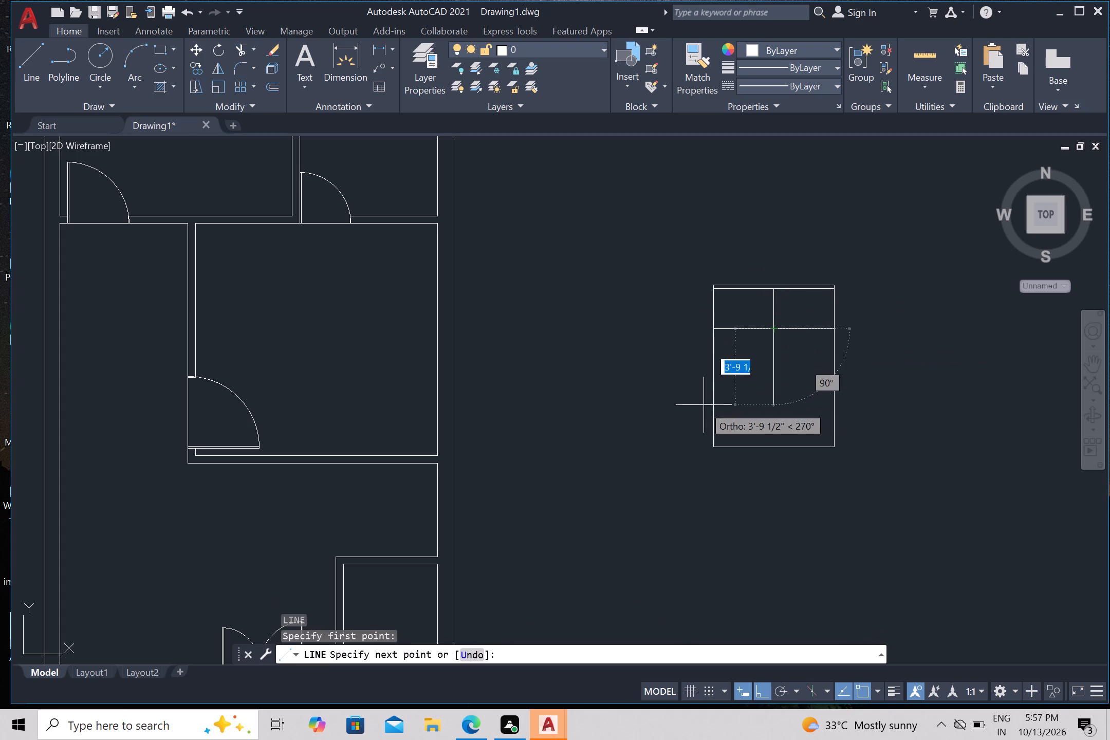
click(716, 365)
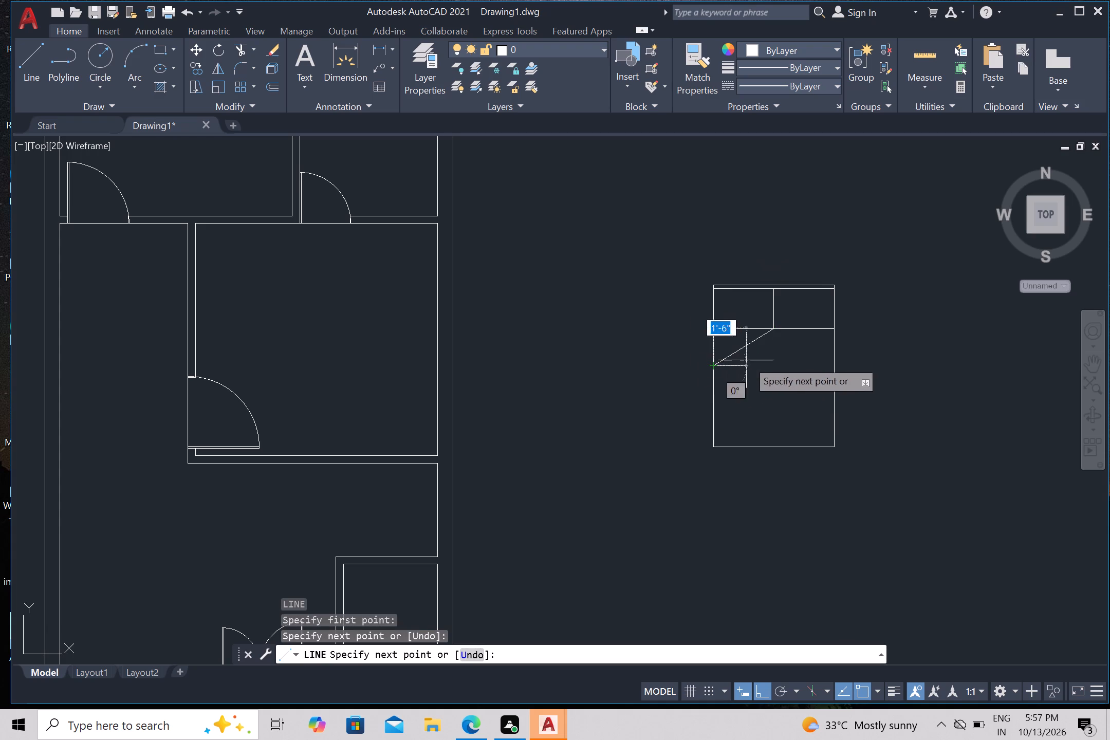
click(835, 363)
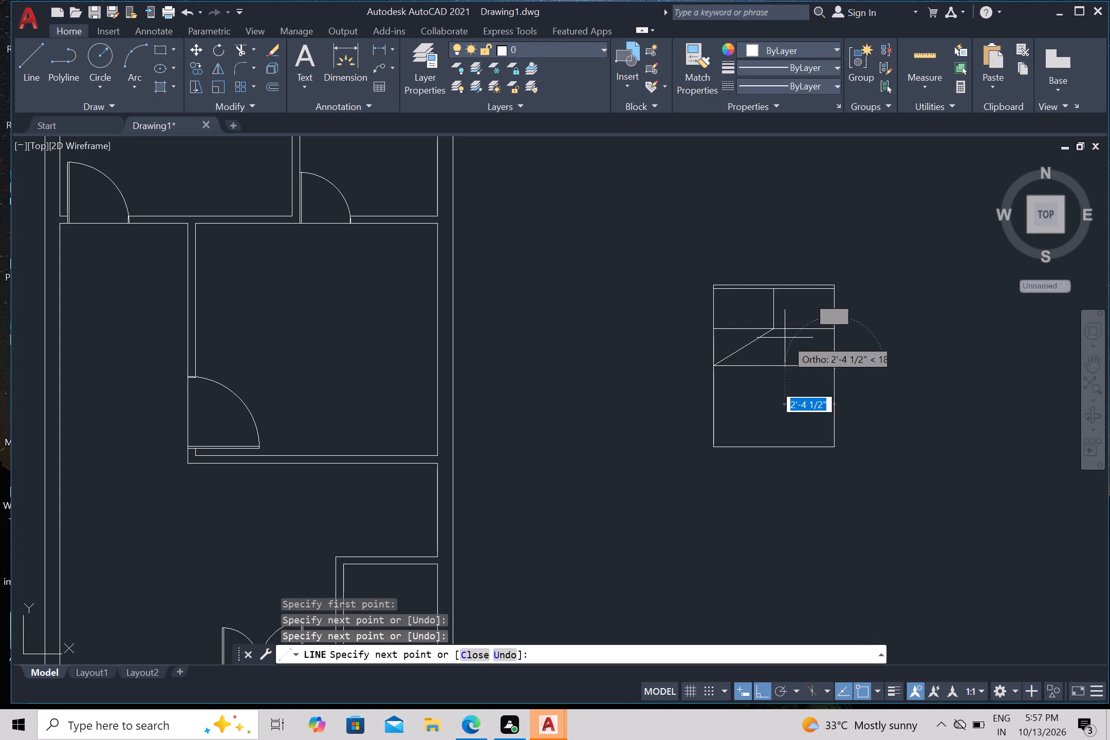
click(773, 333)
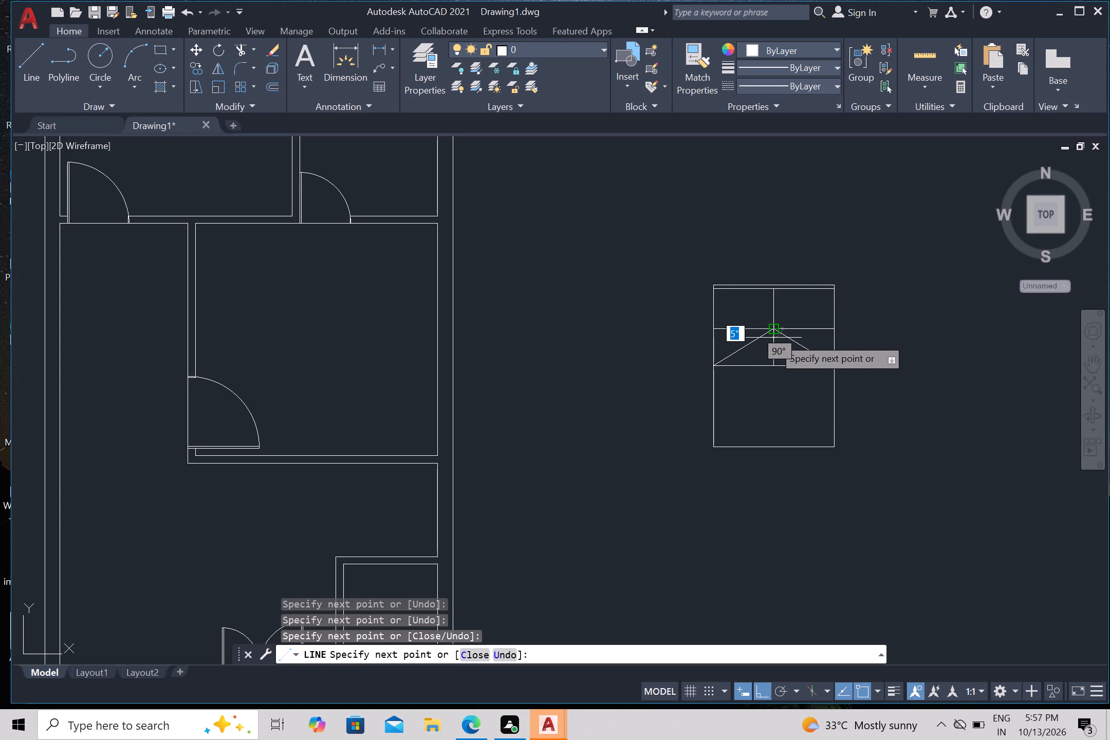
click(771, 403)
key(Escape)
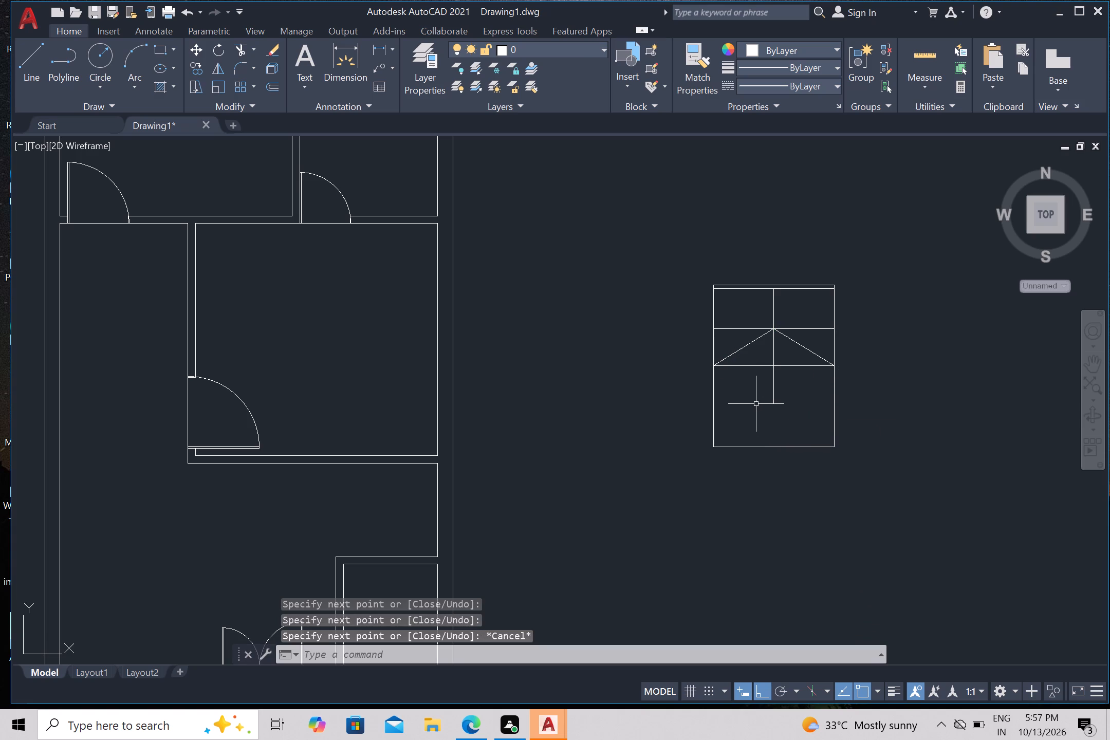
Trim away the horizontal line between the side midpoints and the vertical line below the divider, keeping only the two diagonals.
text(tr)
key(Return)
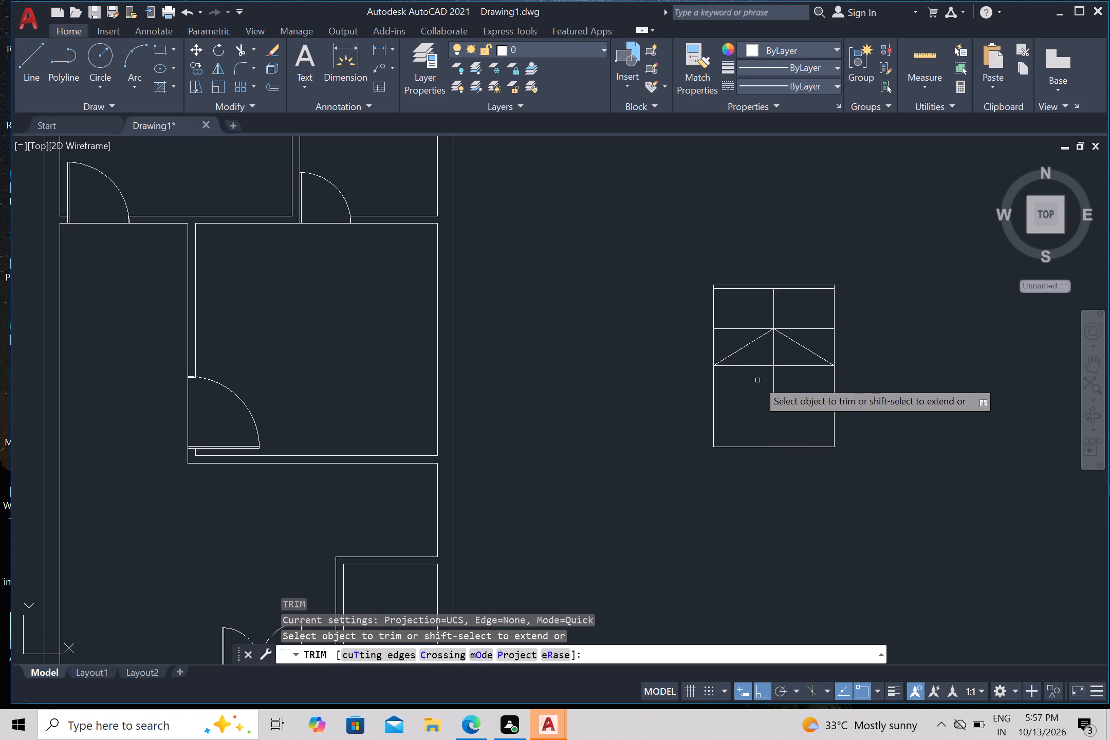
click(757, 380)
click(759, 363)
click(768, 353)
click(783, 352)
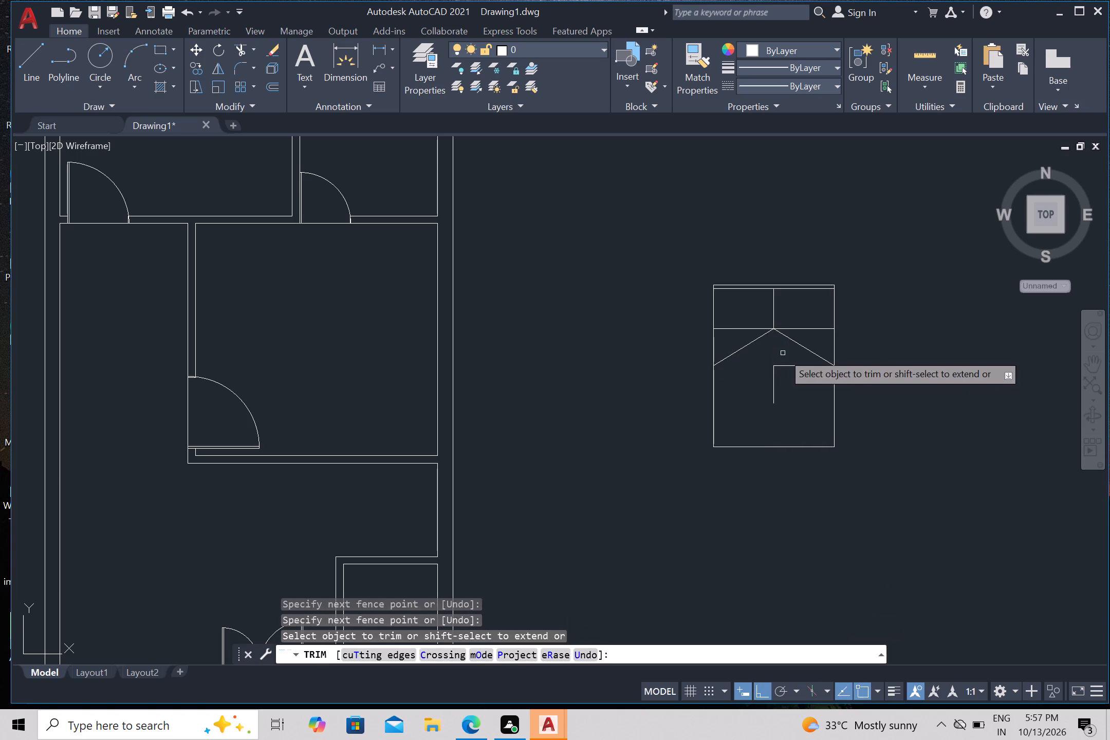
click(783, 355)
double_click(781, 377)
click(766, 381)
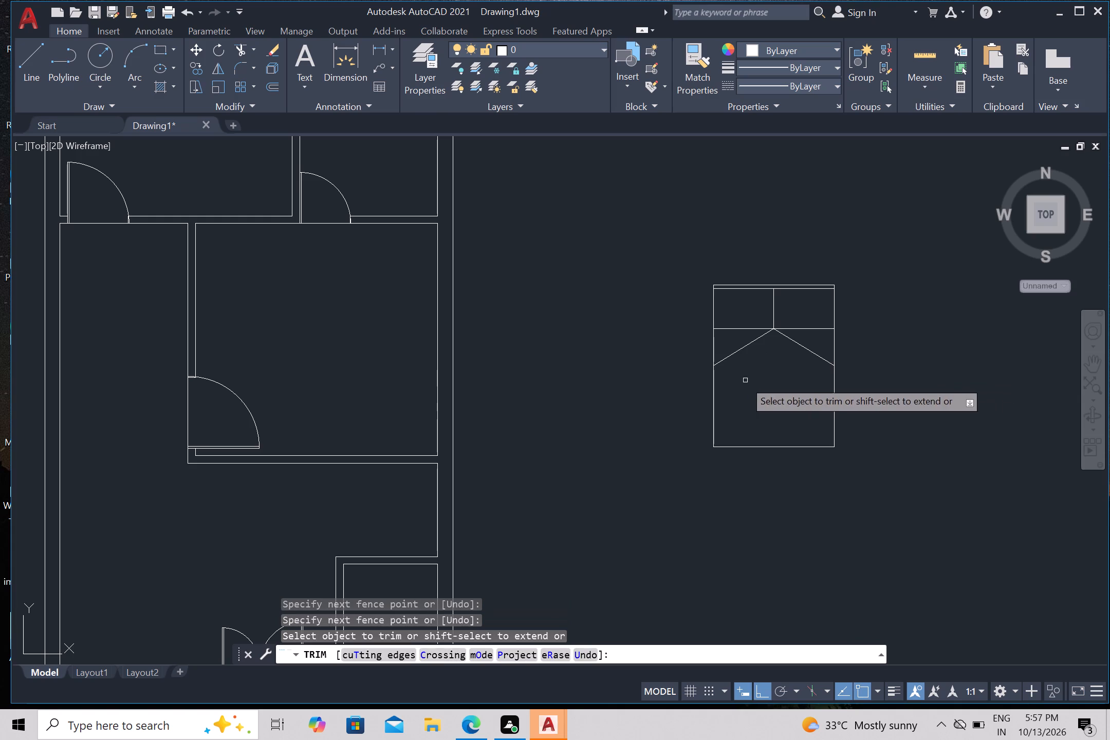
scroll(757, 377, up, 1)
key(Escape)
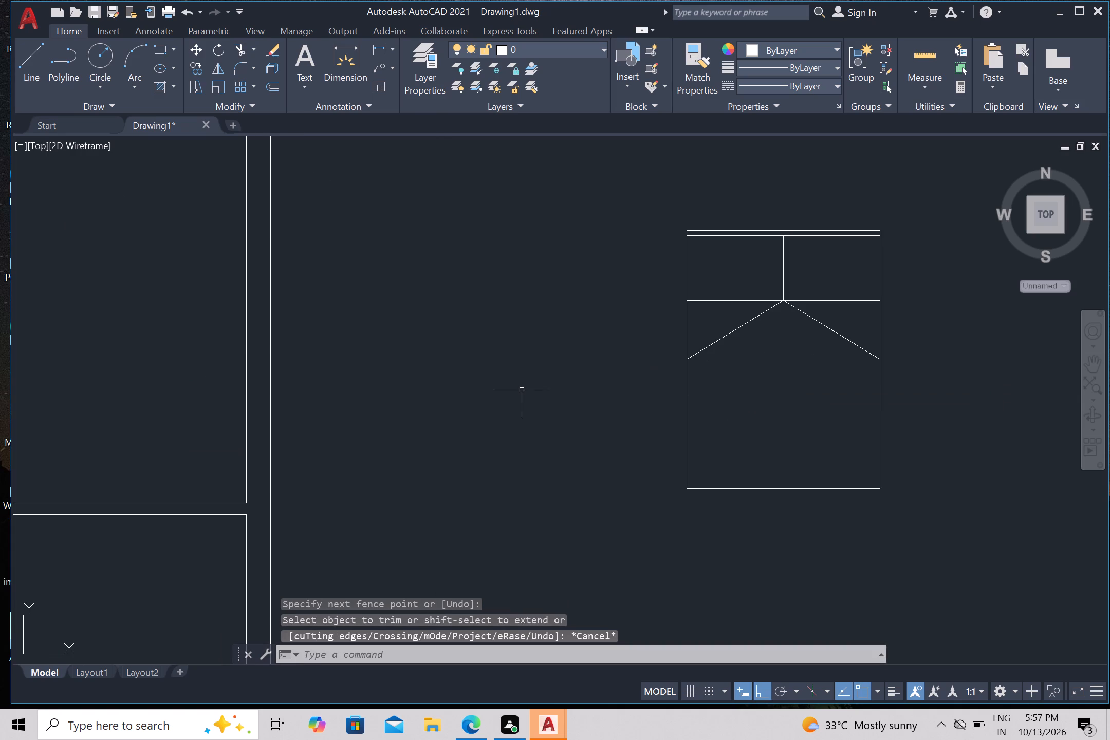
Draw a three-point arc from the left diagonal's lower end, bulging inward and ending about 2'-2 1/2" directly below its second point.
text(arc)
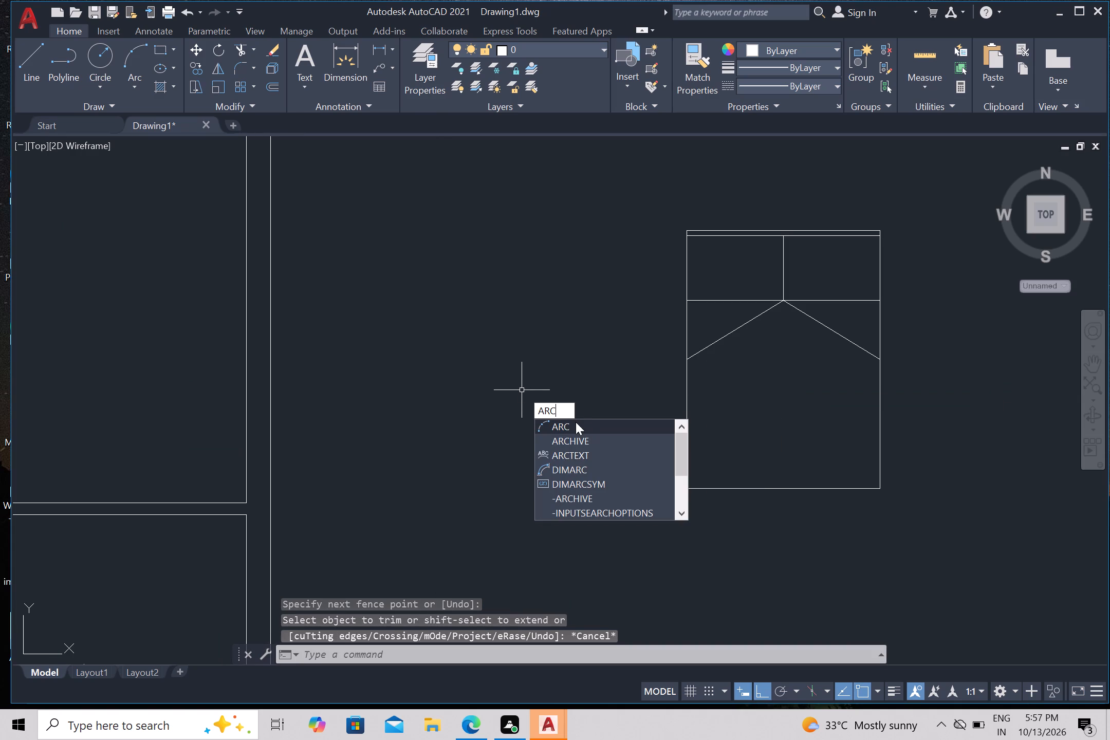
click(584, 428)
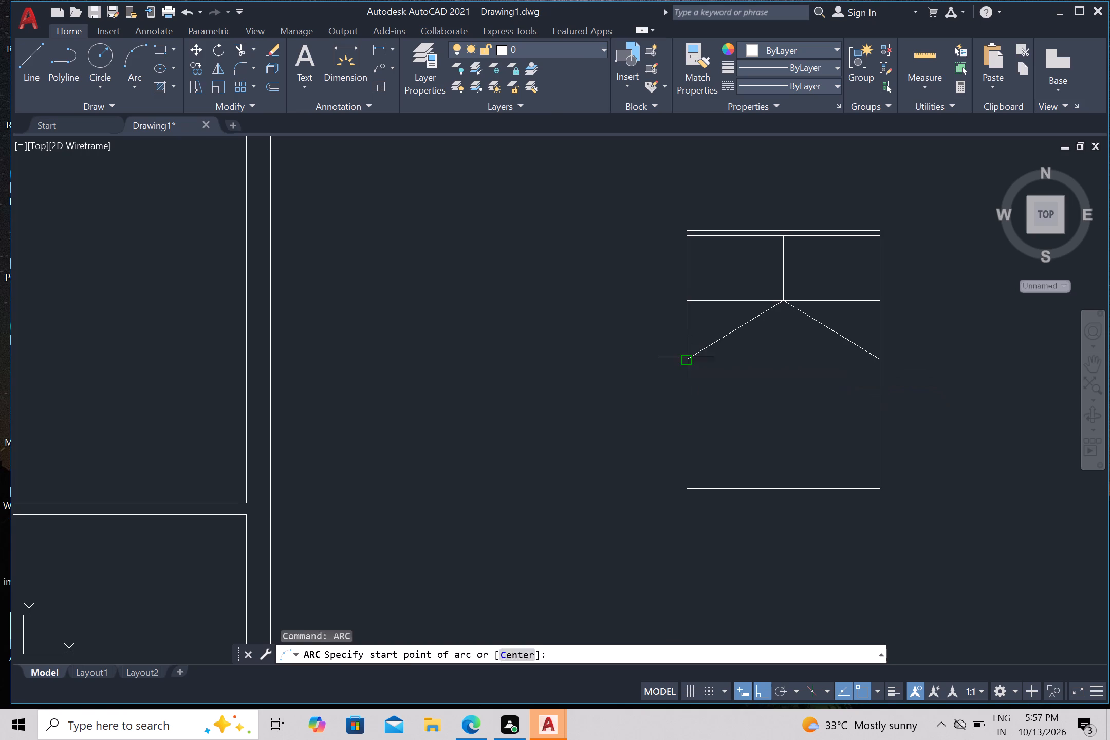
click(687, 357)
click(742, 382)
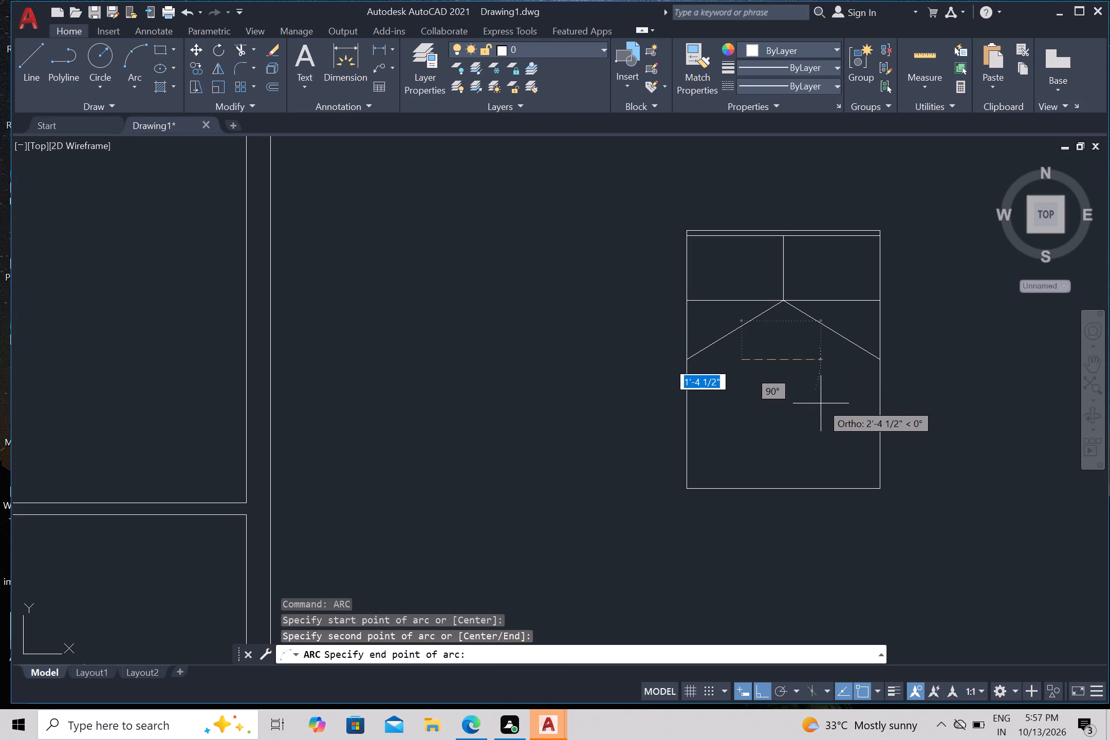
click(798, 431)
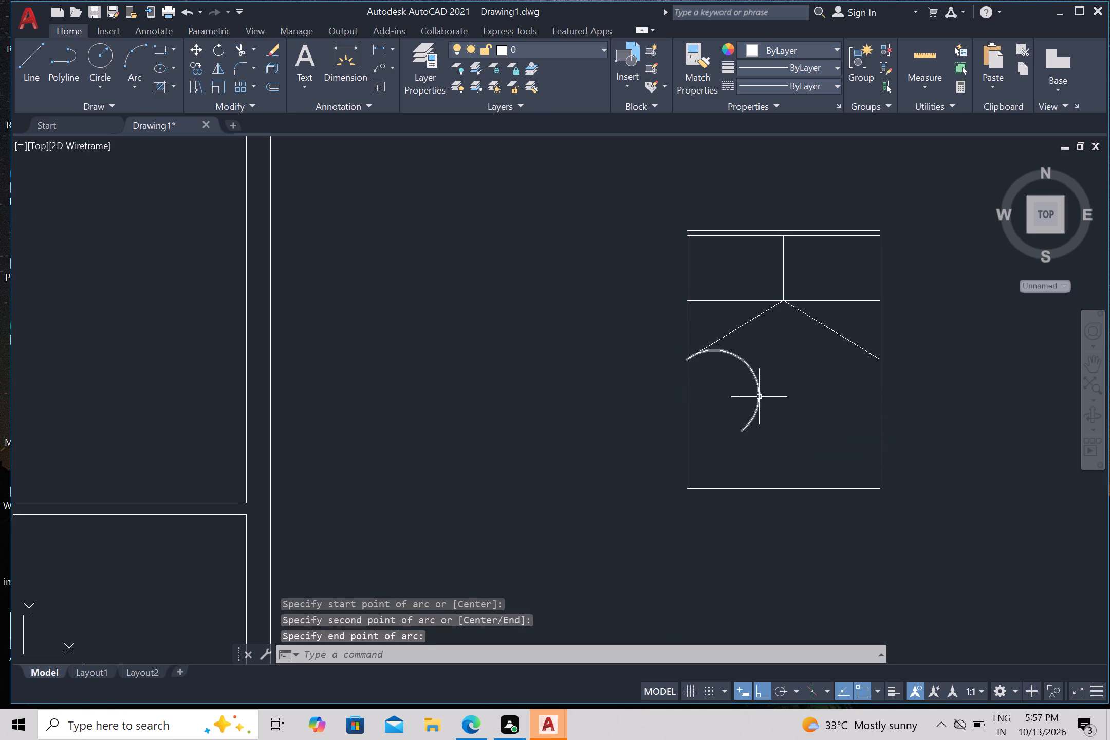
Mirror the arc about the rectangle's vertical centreline, keeping the original.
click(759, 397)
text(mi)
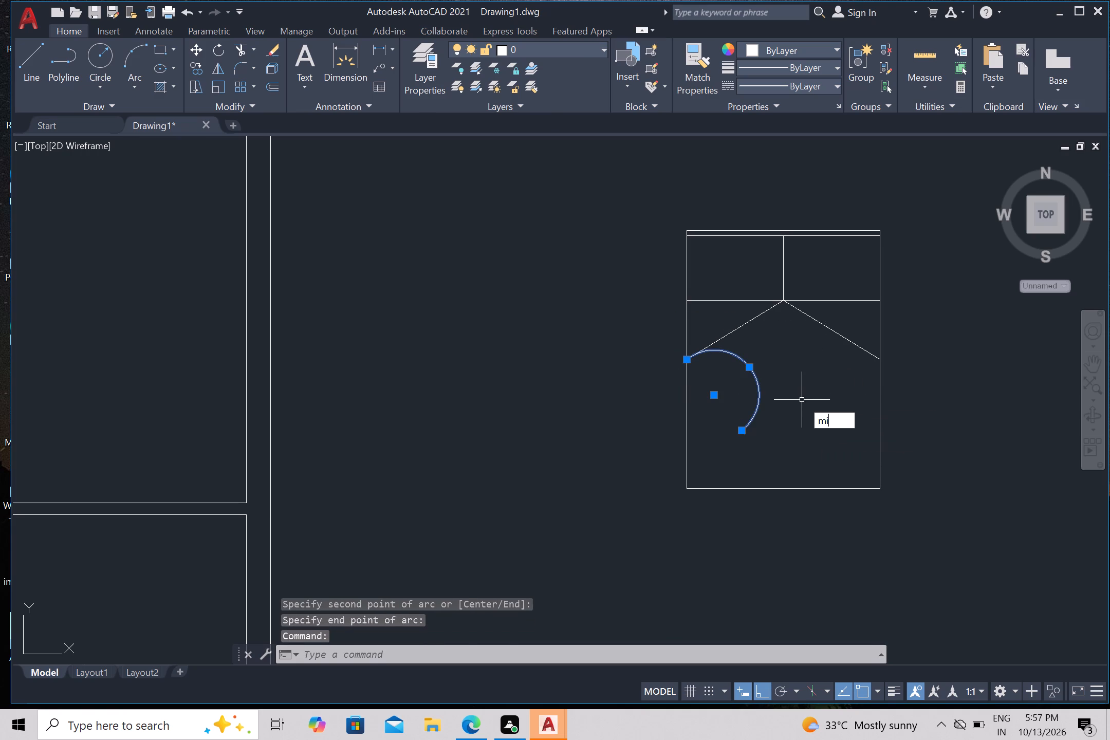
key(Return)
drag(783, 305, 781, 317)
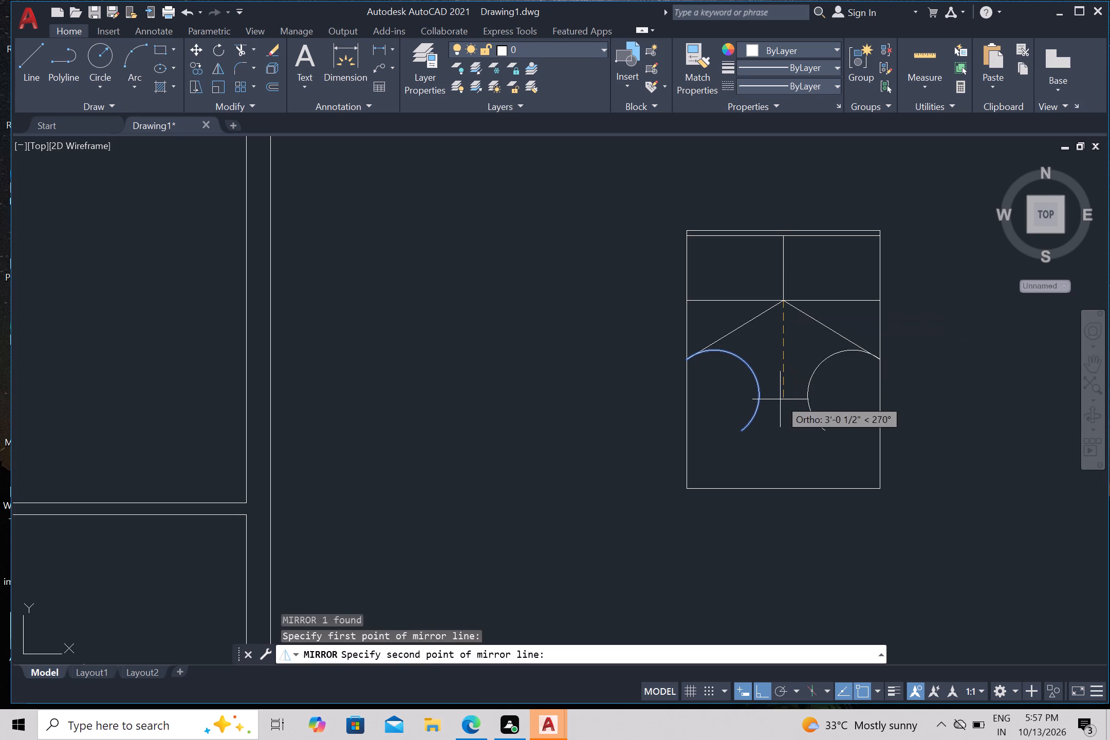
click(781, 412)
drag(802, 472, 781, 412)
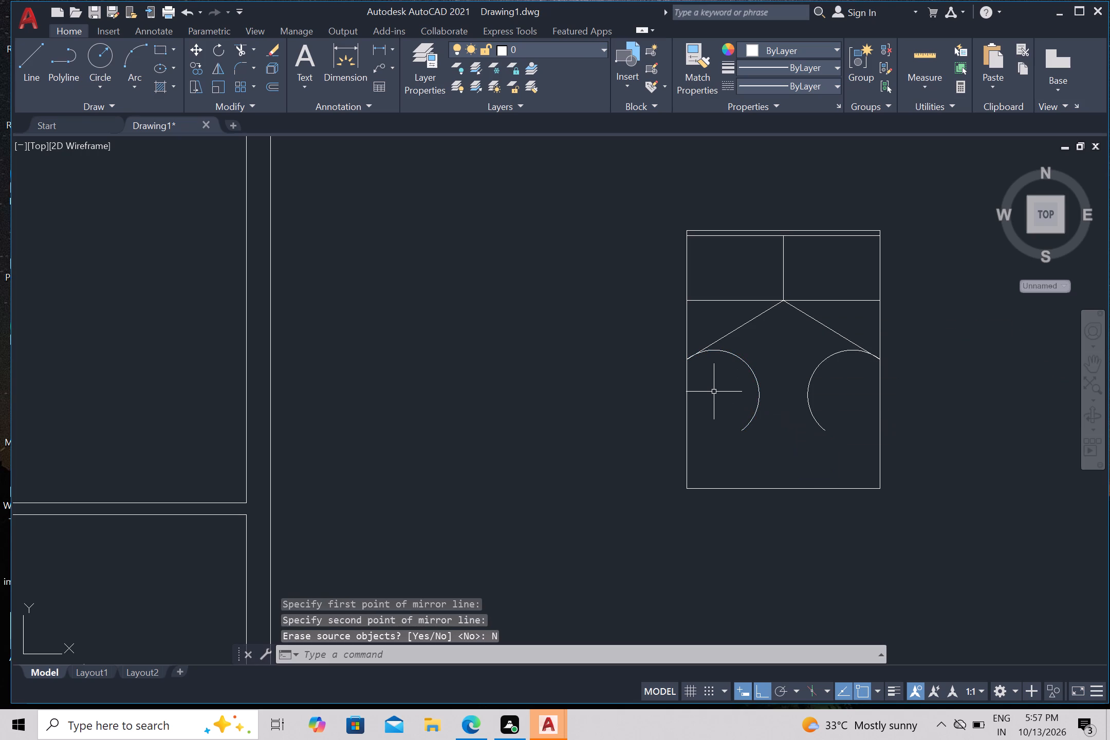
key(Escape)
Draw a horizontal line crossing both arcs slightly below the diagonals' lower ends.
key(l)
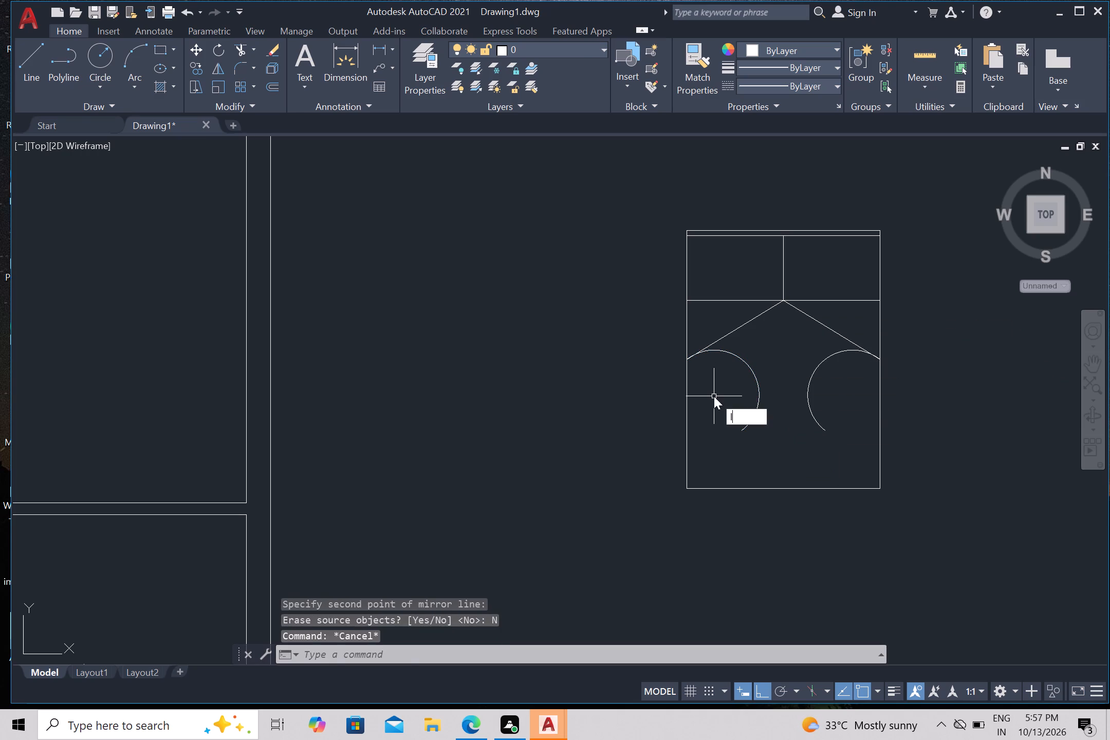
key(Return)
click(727, 374)
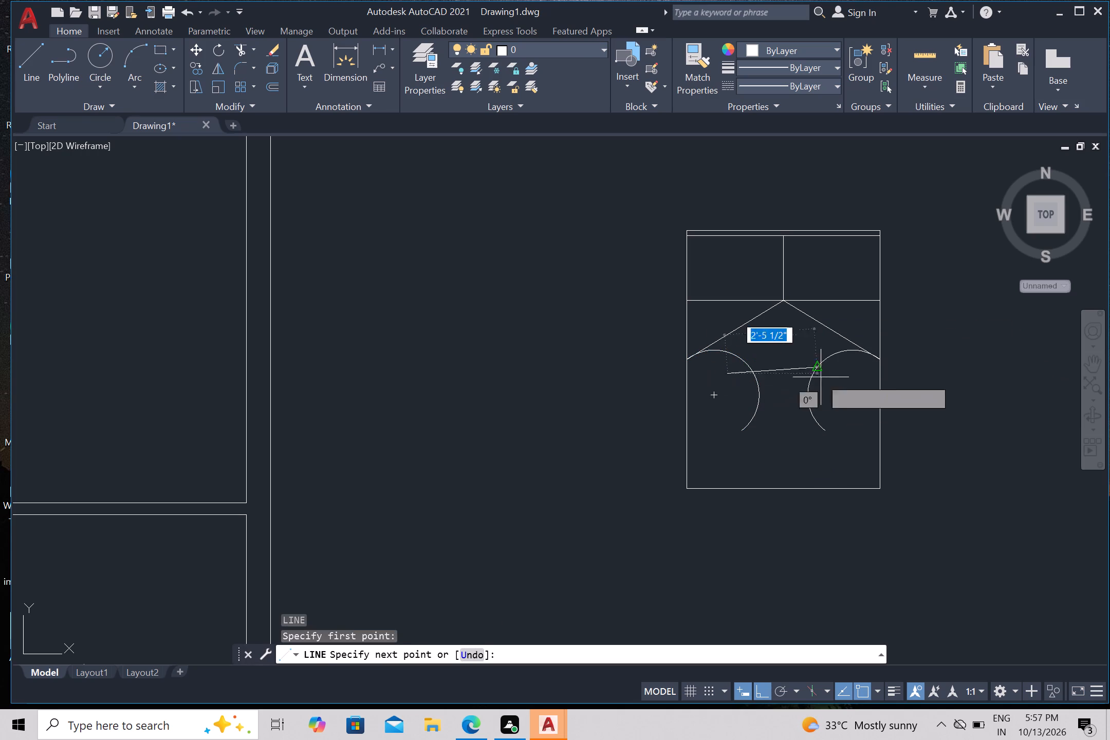
click(849, 377)
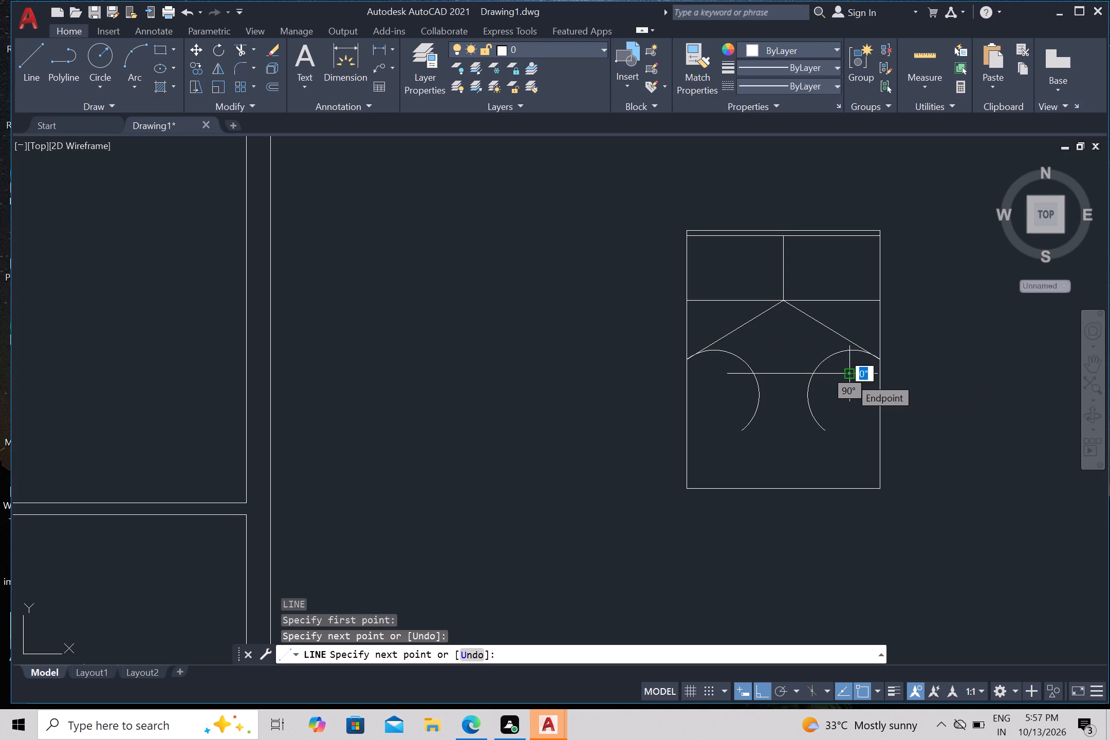
key(Escape)
Trim both arcs below the horizontal line and remove all pieces of that line.
text(tr)
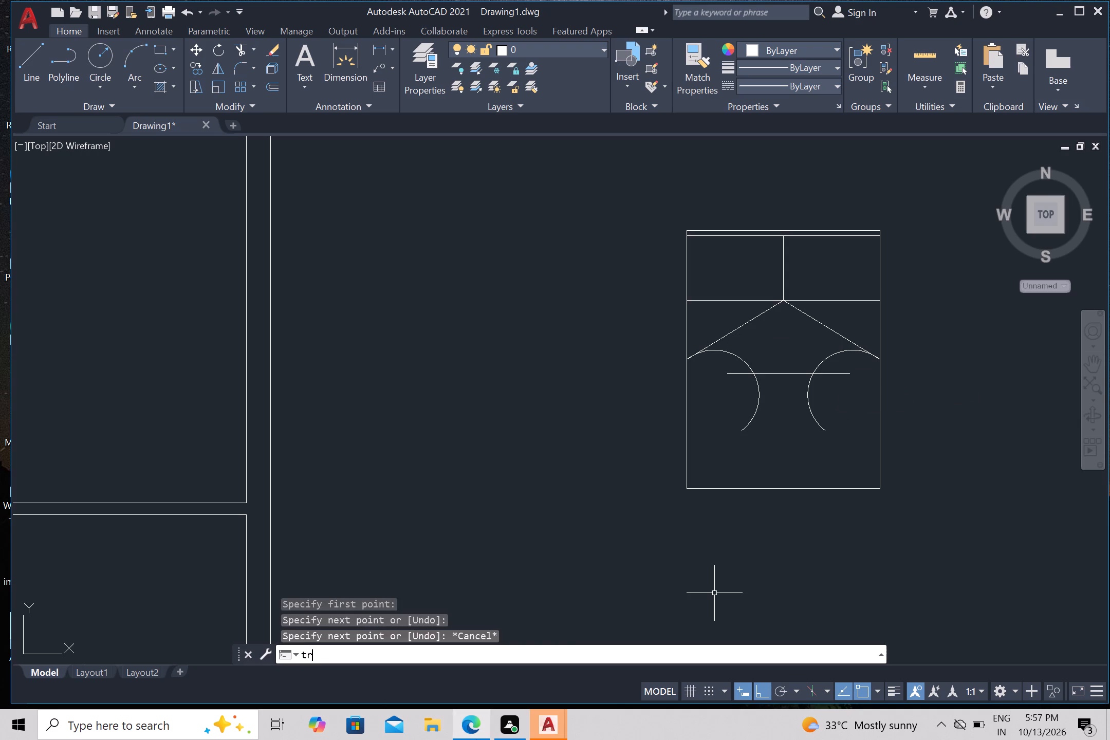
key(Return)
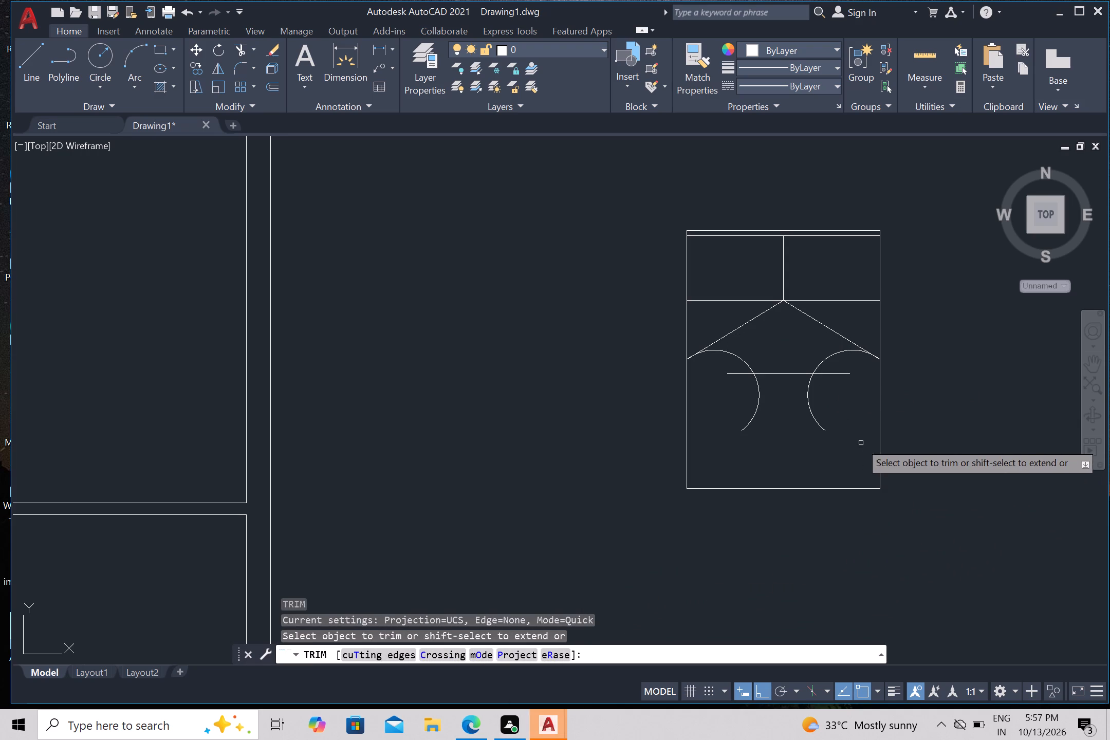
click(840, 417)
click(738, 419)
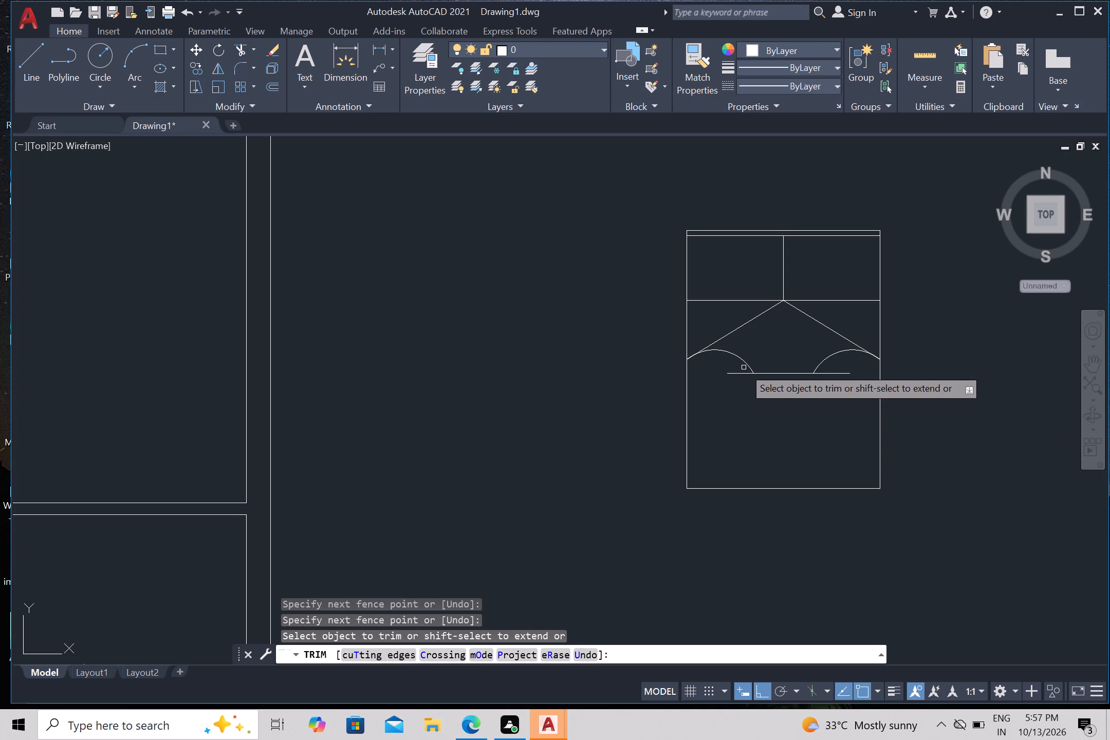
click(741, 374)
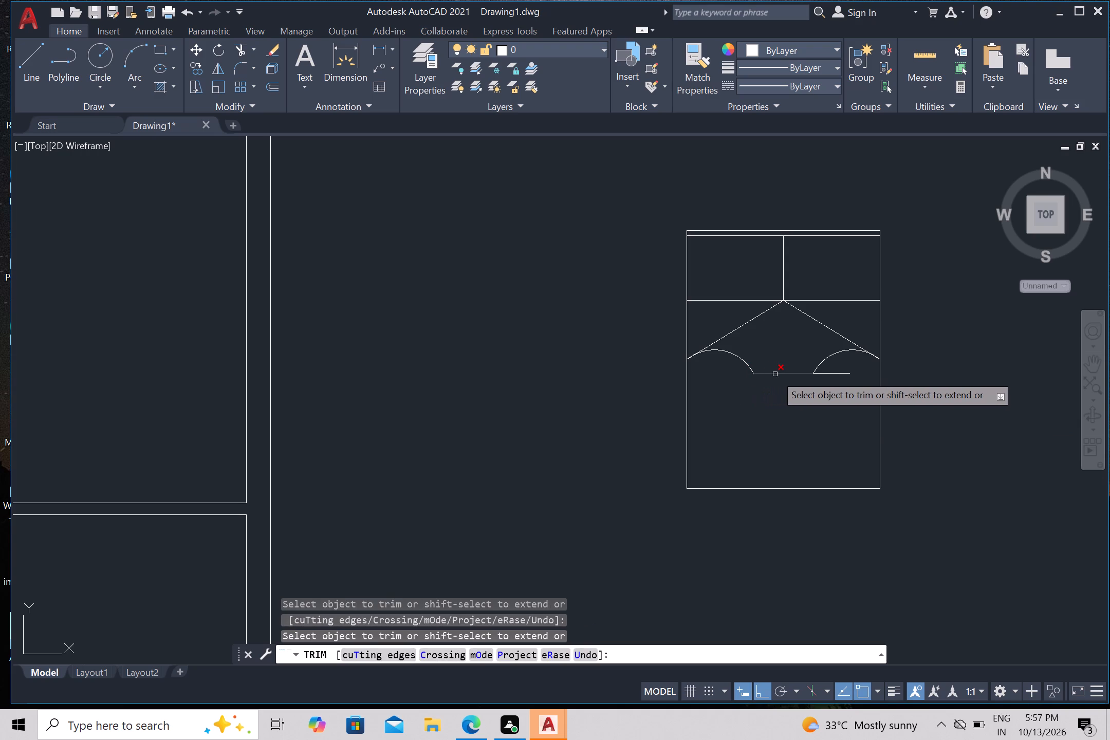
click(775, 374)
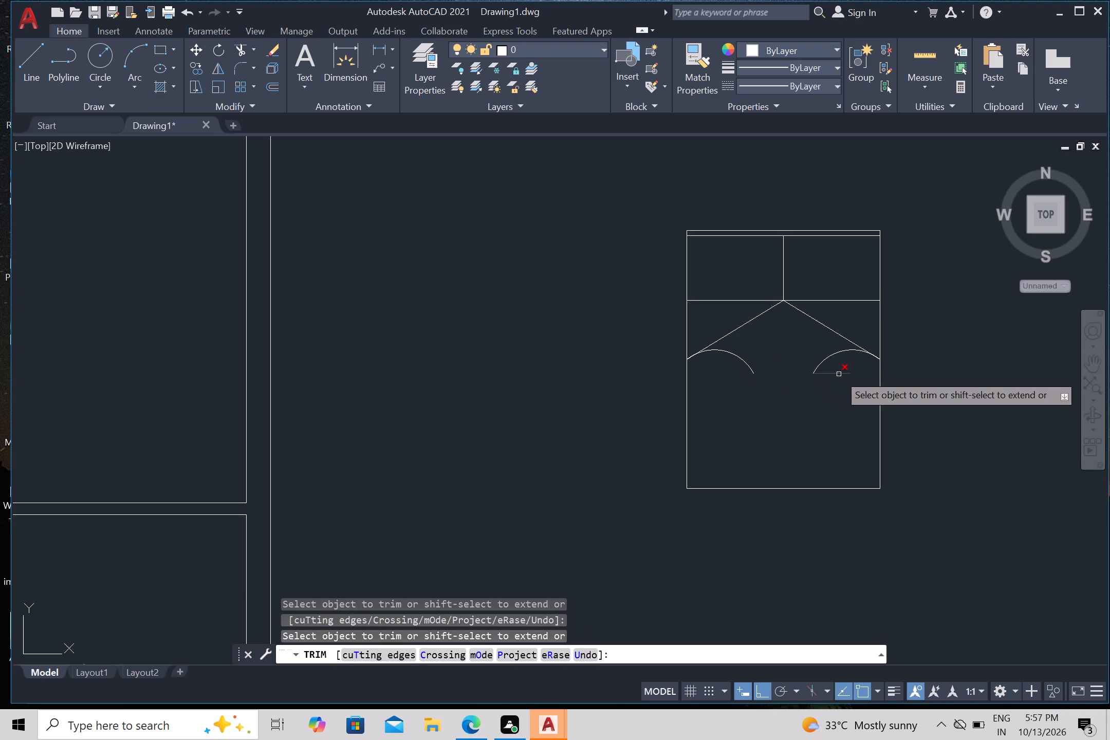
click(839, 374)
key(Escape)
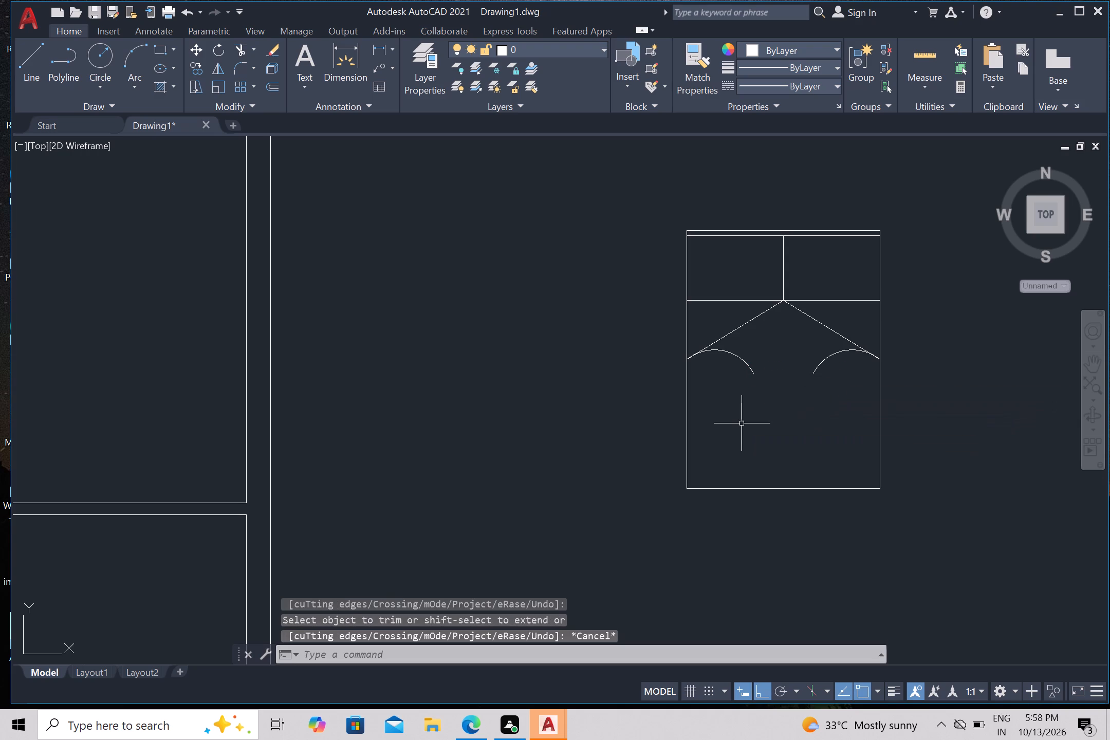
With Ortho off, draw lines from the left arc's inner end to the diagonals' apex and on to the right arc's inner end.
key(l)
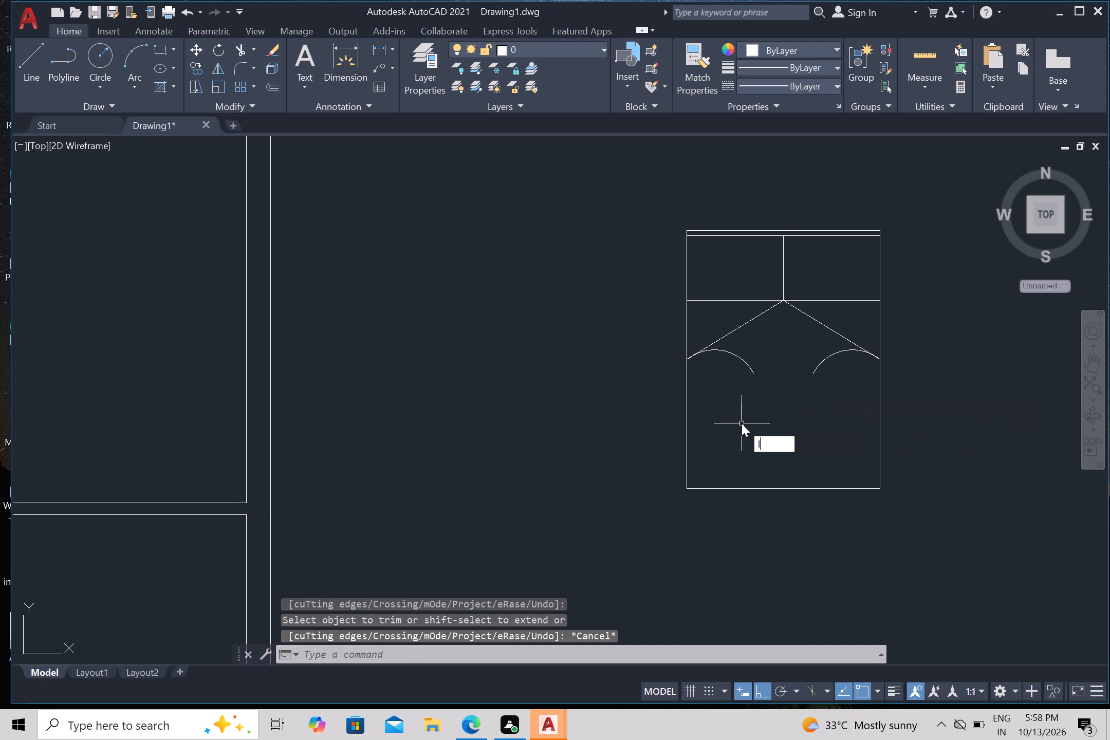
key(Return)
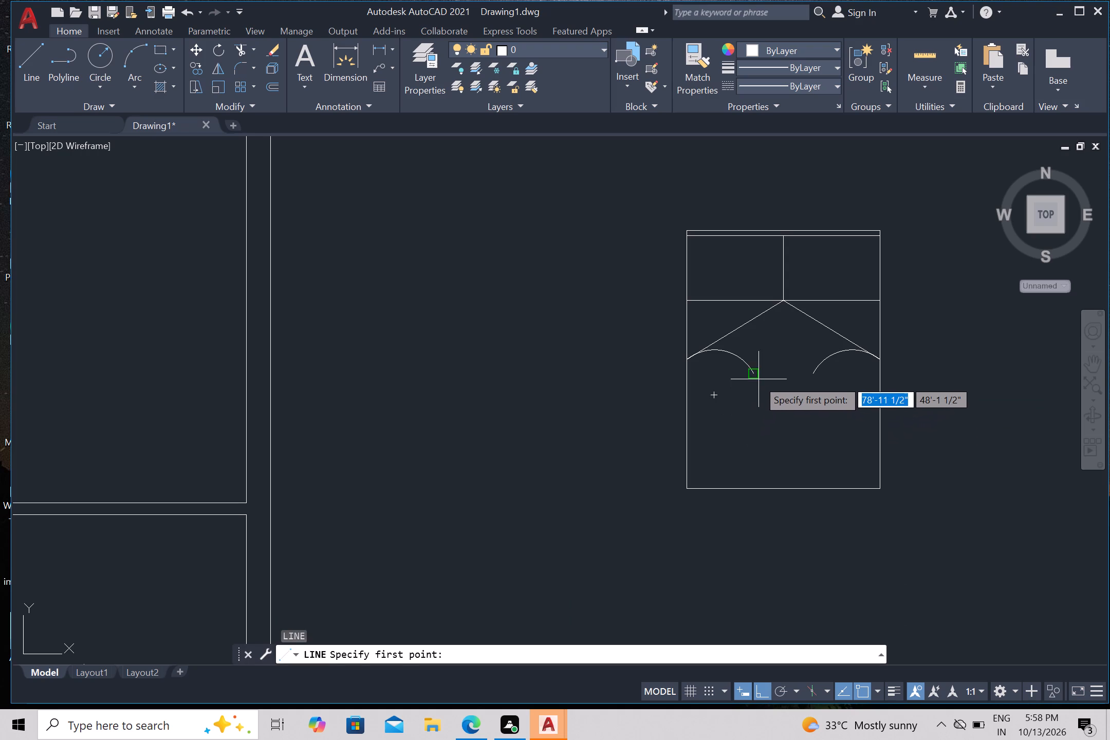
click(754, 375)
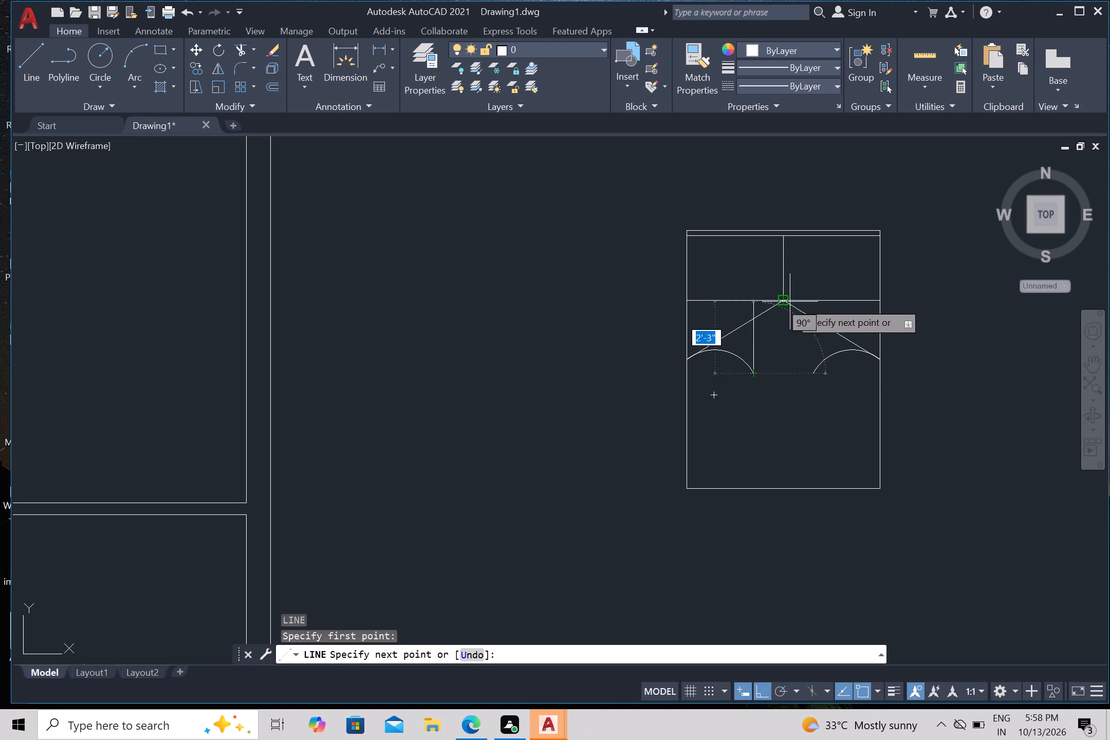
click(764, 690)
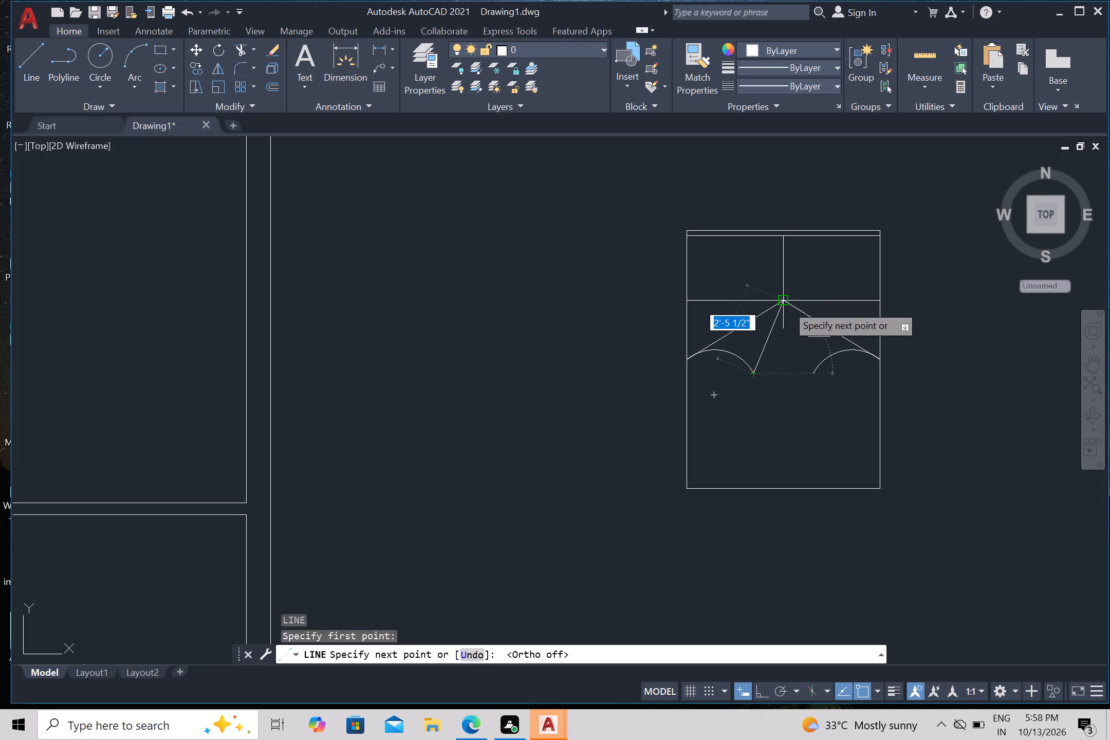
click(787, 306)
click(809, 371)
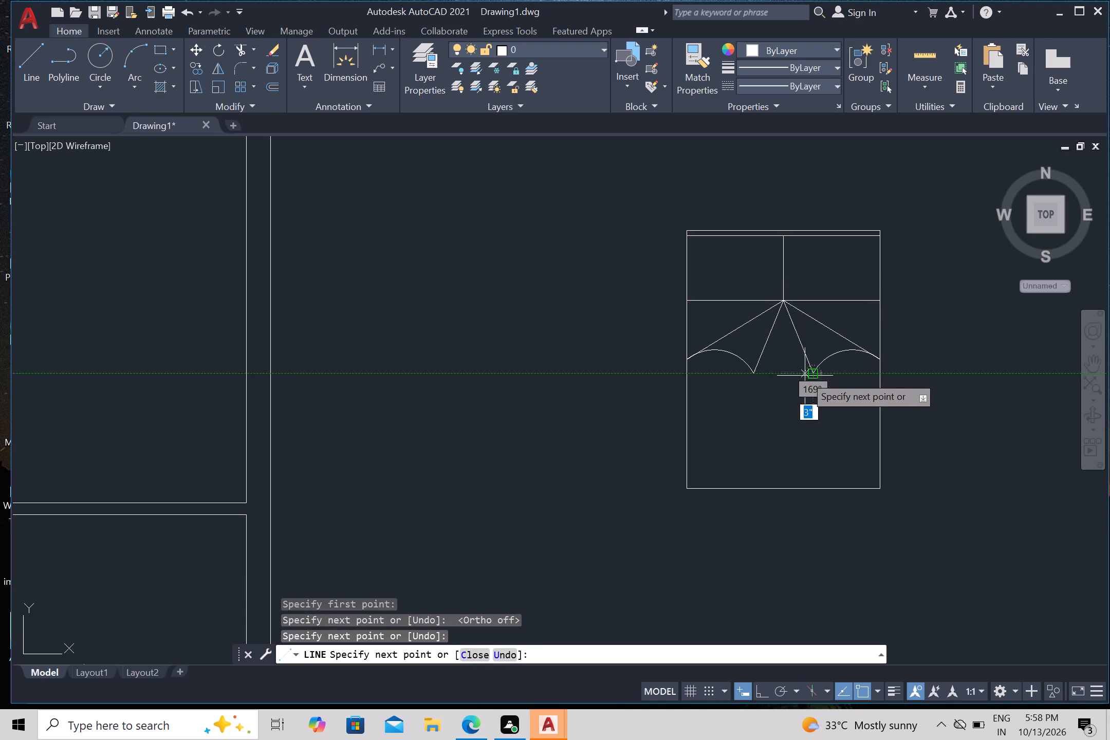
key(Escape)
Draw a pillow rectangle about 2'-3 1/2" by 1'-6" inside the left half of the bed's head section.
scroll(801, 379, down, 1)
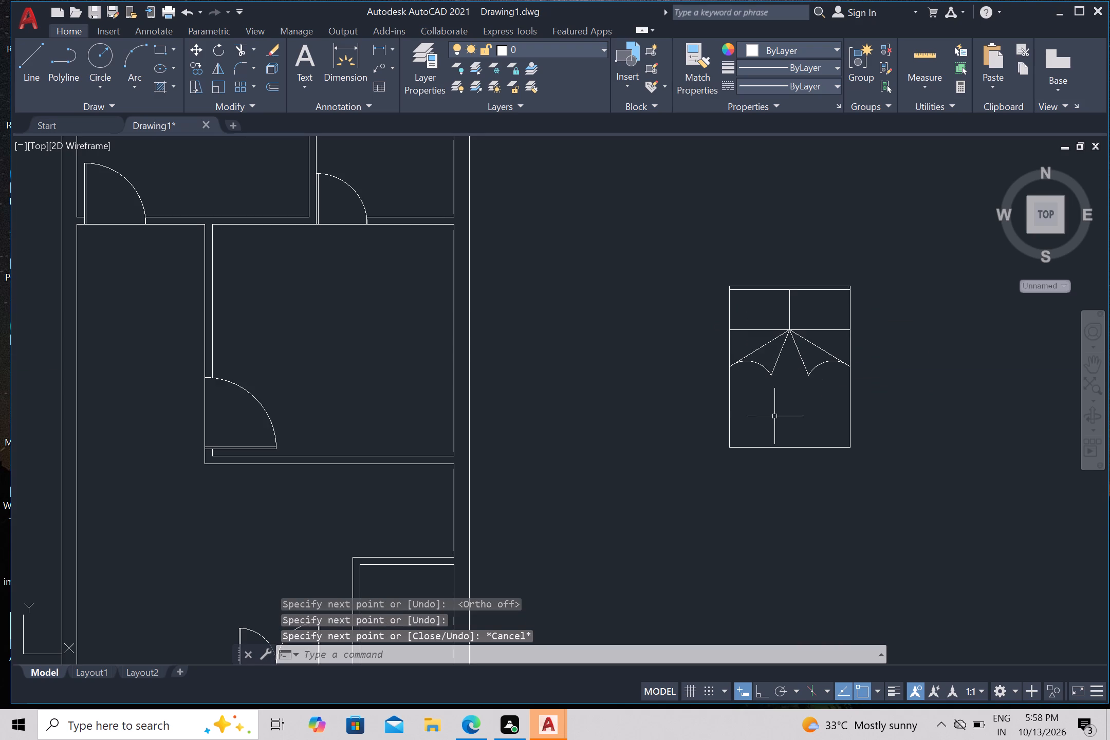
middle_drag(785, 420, 675, 416)
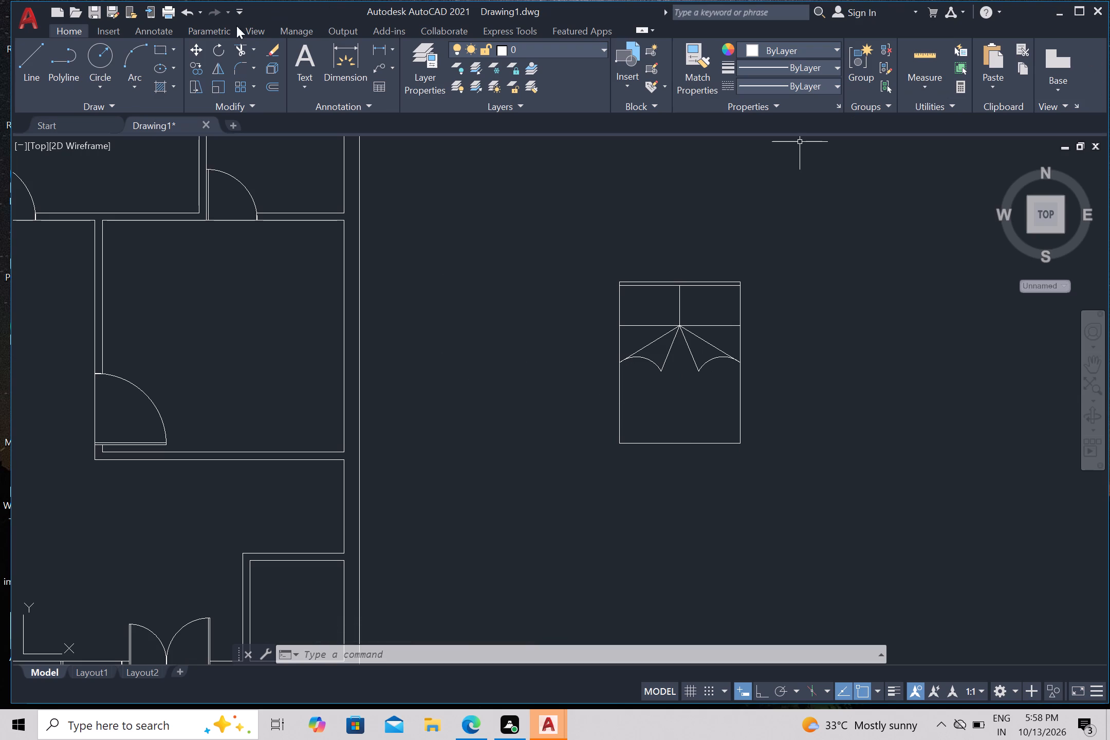
click(158, 46)
scroll(668, 305, up, 2)
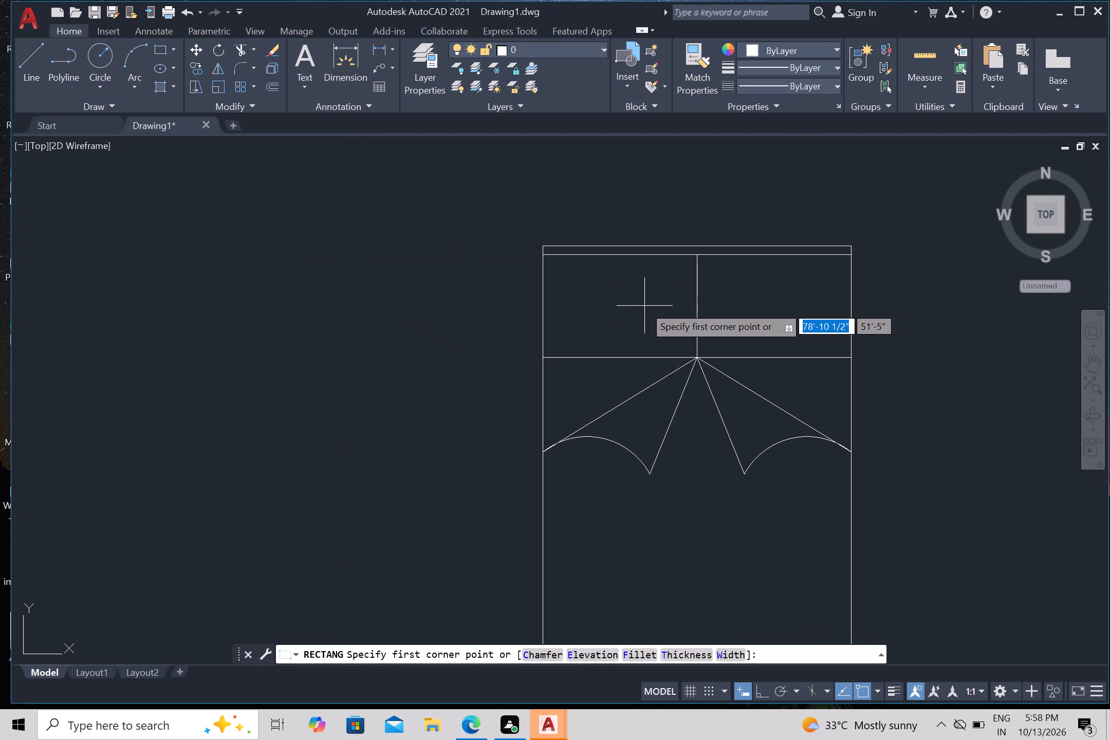
scroll(635, 301, up, 1)
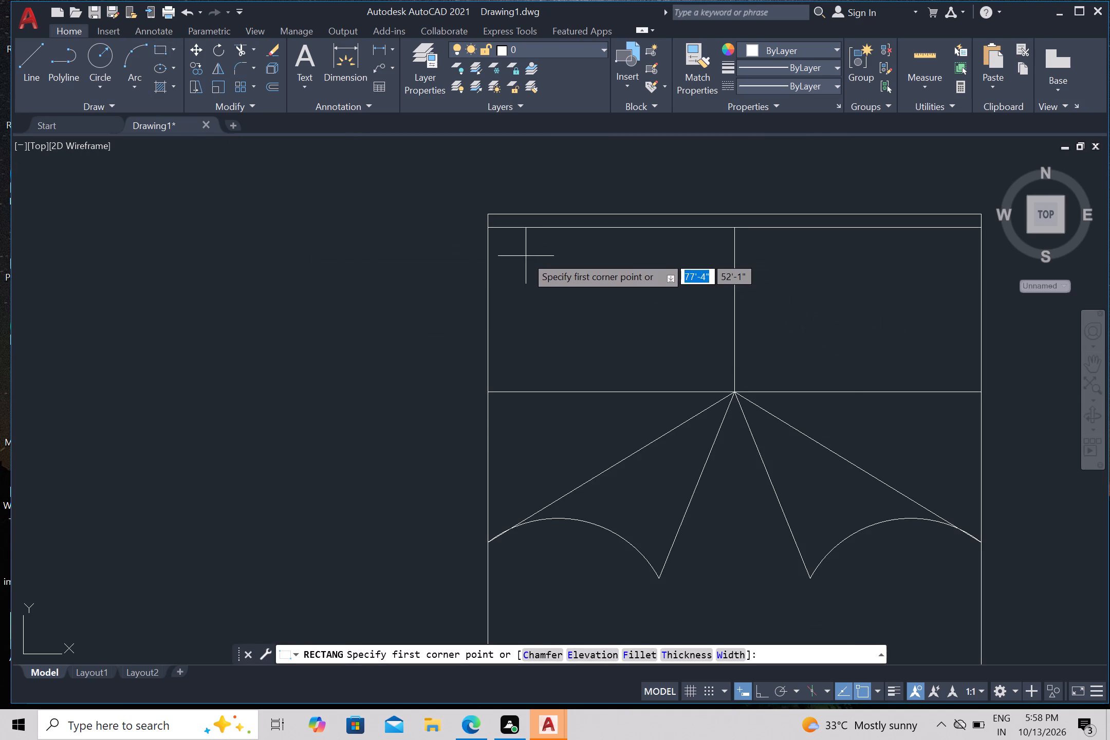
click(515, 250)
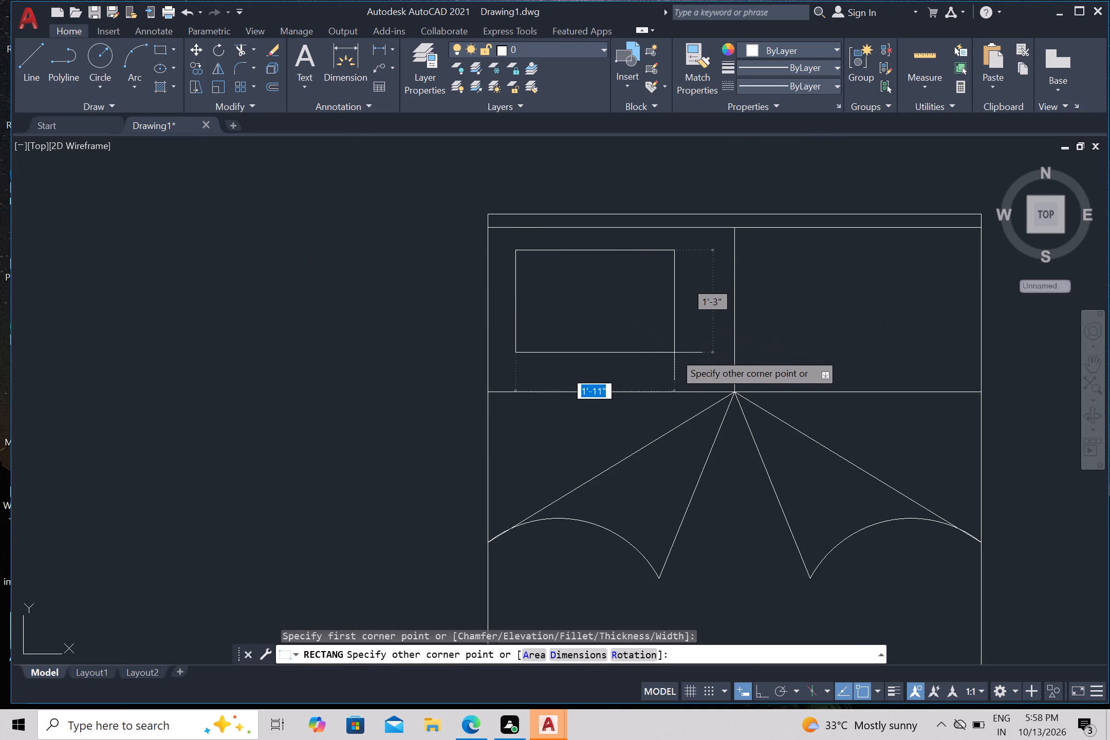
click(704, 372)
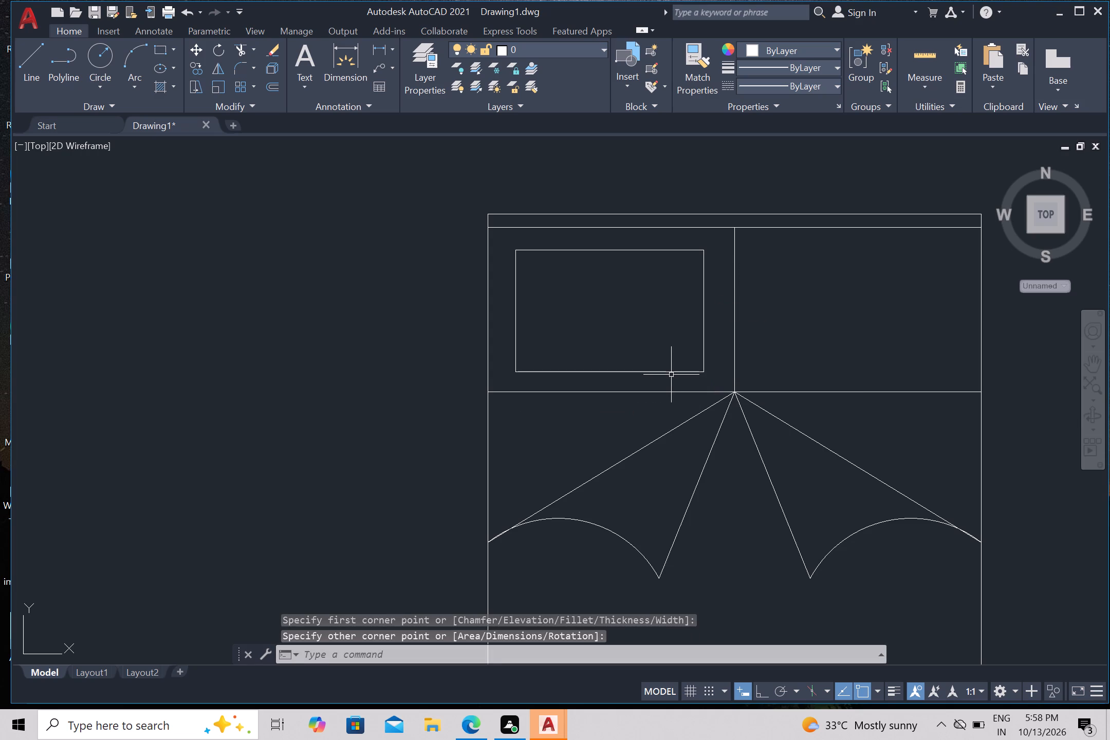
Mirror the pillow rectangle about the bed's vertical centreline with Ortho on, keeping the original.
click(672, 373)
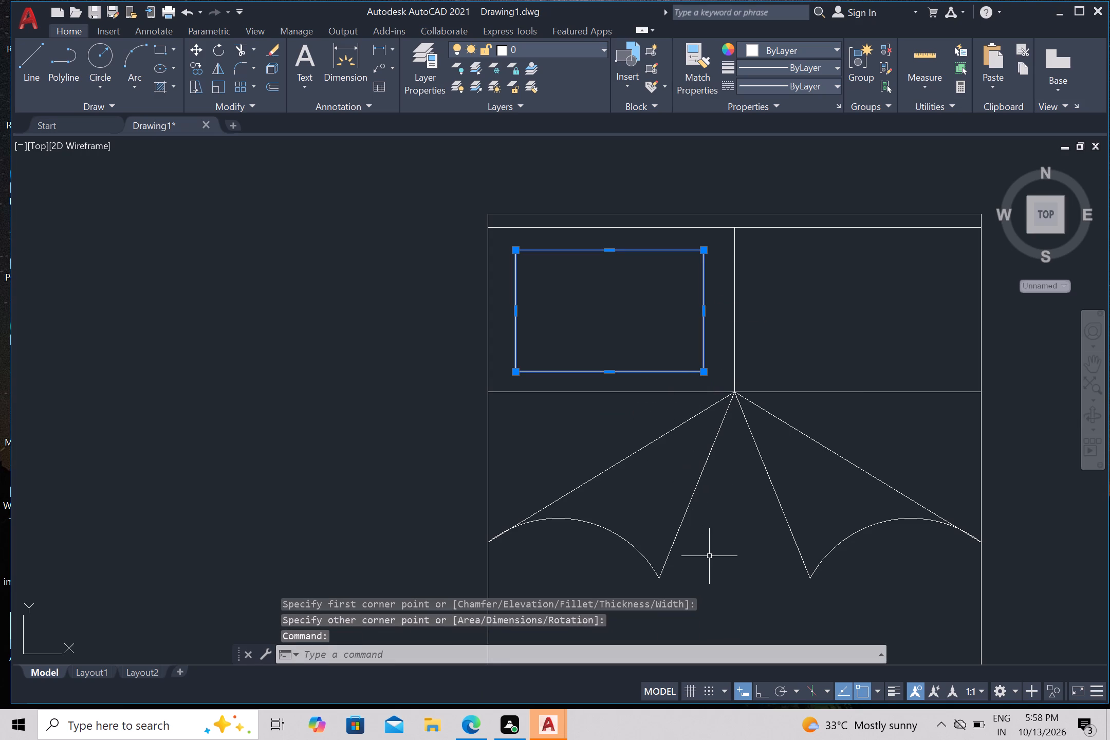
key(m)
key(i)
key(Return)
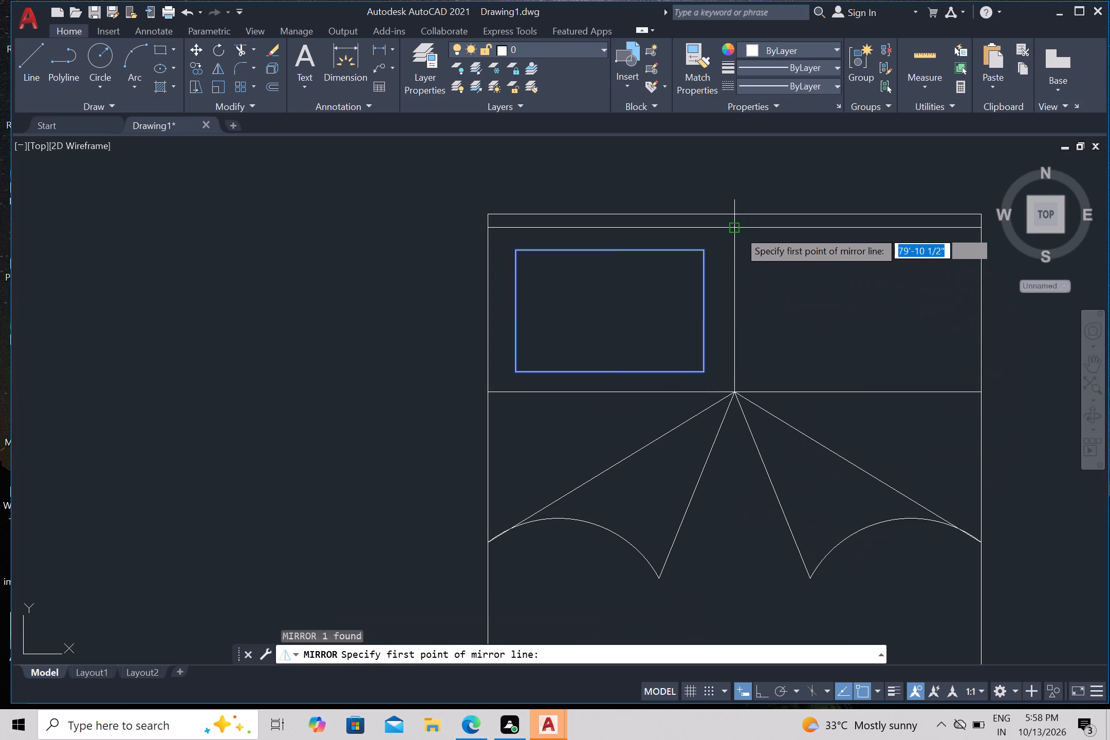
click(733, 223)
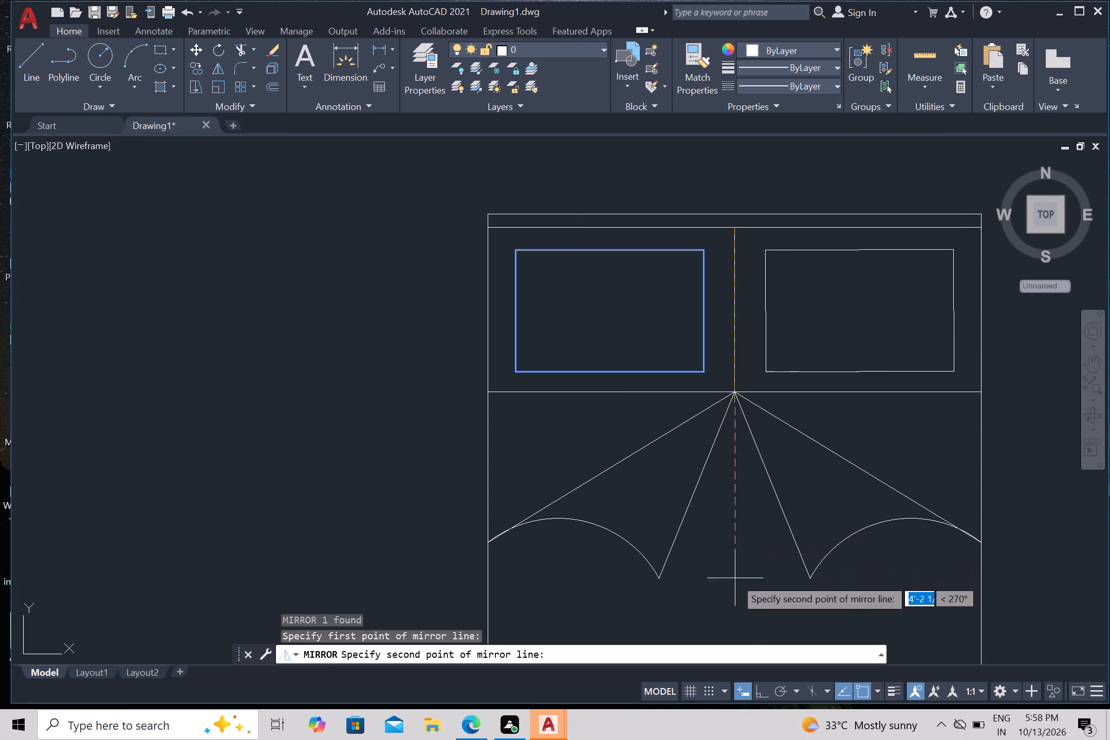
click(758, 693)
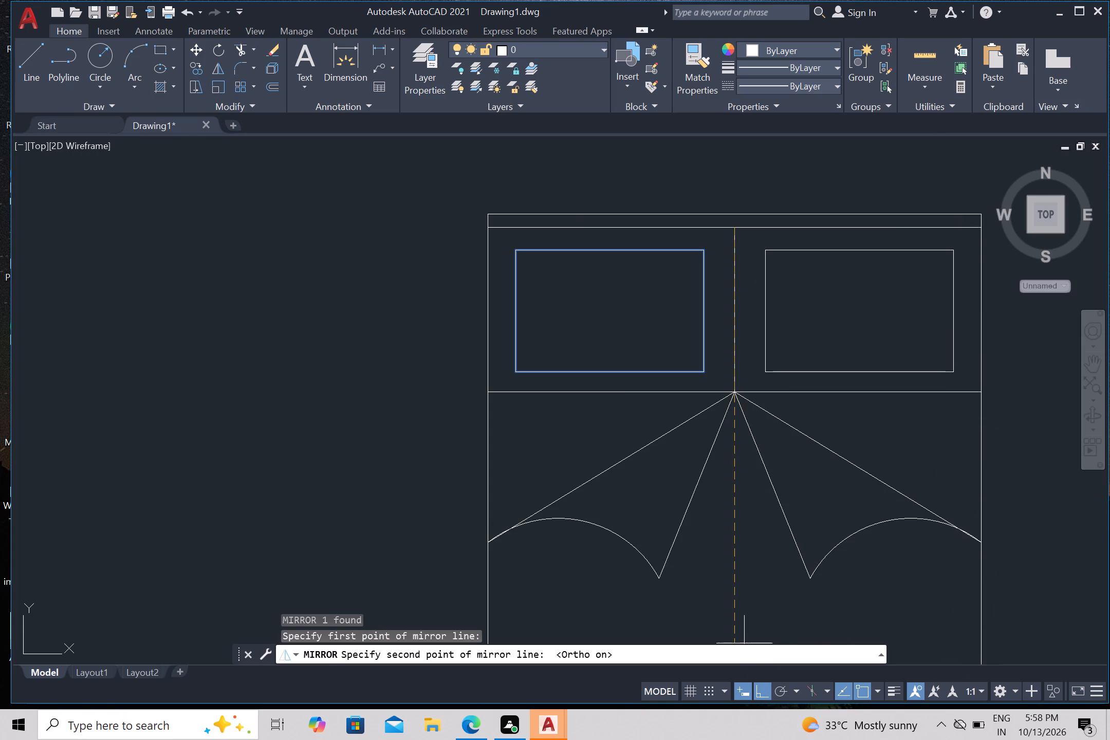
click(728, 544)
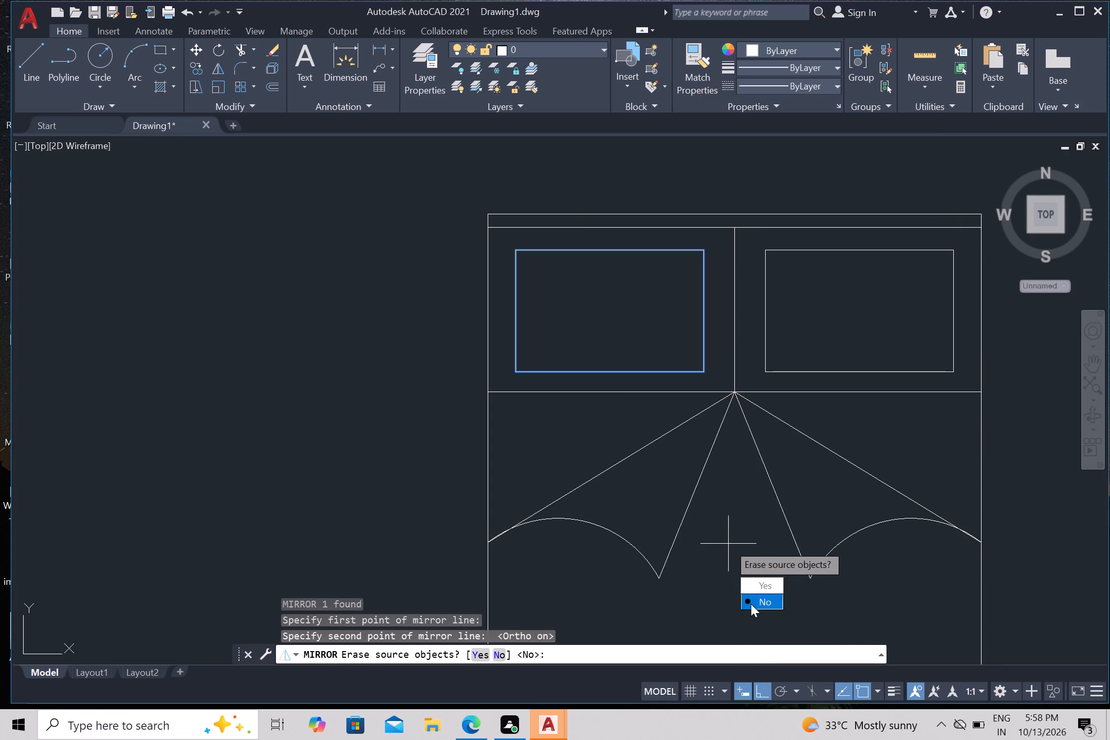
drag(751, 604, 728, 544)
Delete the vertical centre line between the two pillows.
scroll(701, 512, down, 2)
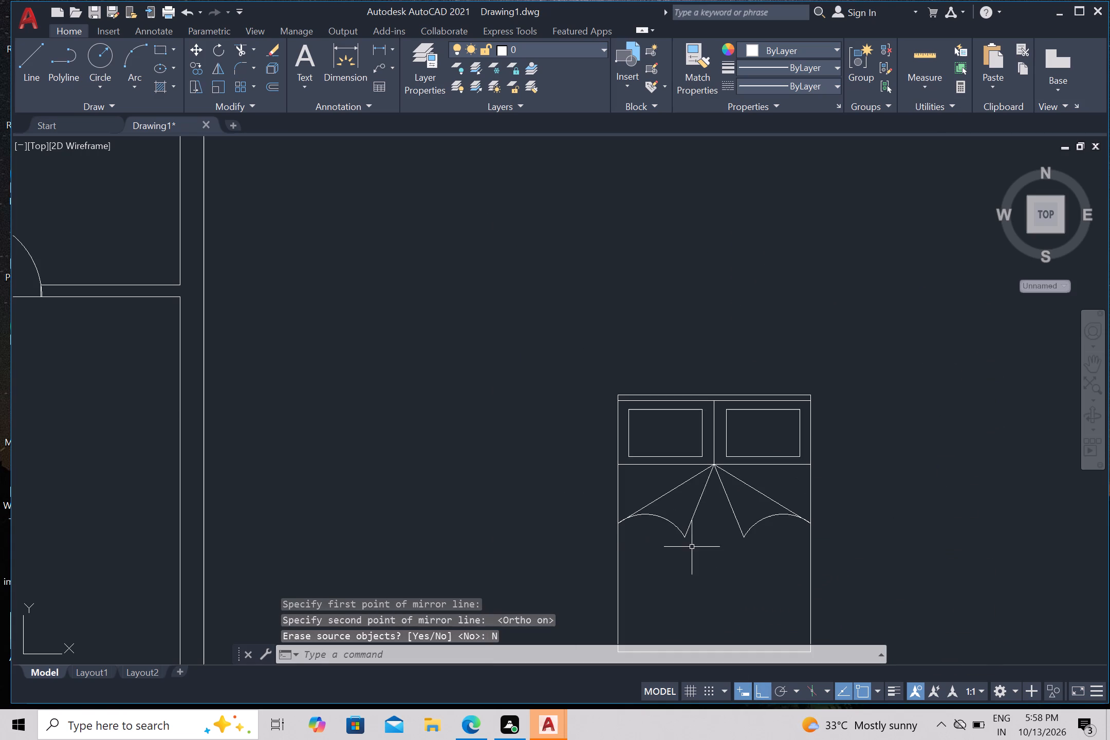
scroll(702, 561, down, 1)
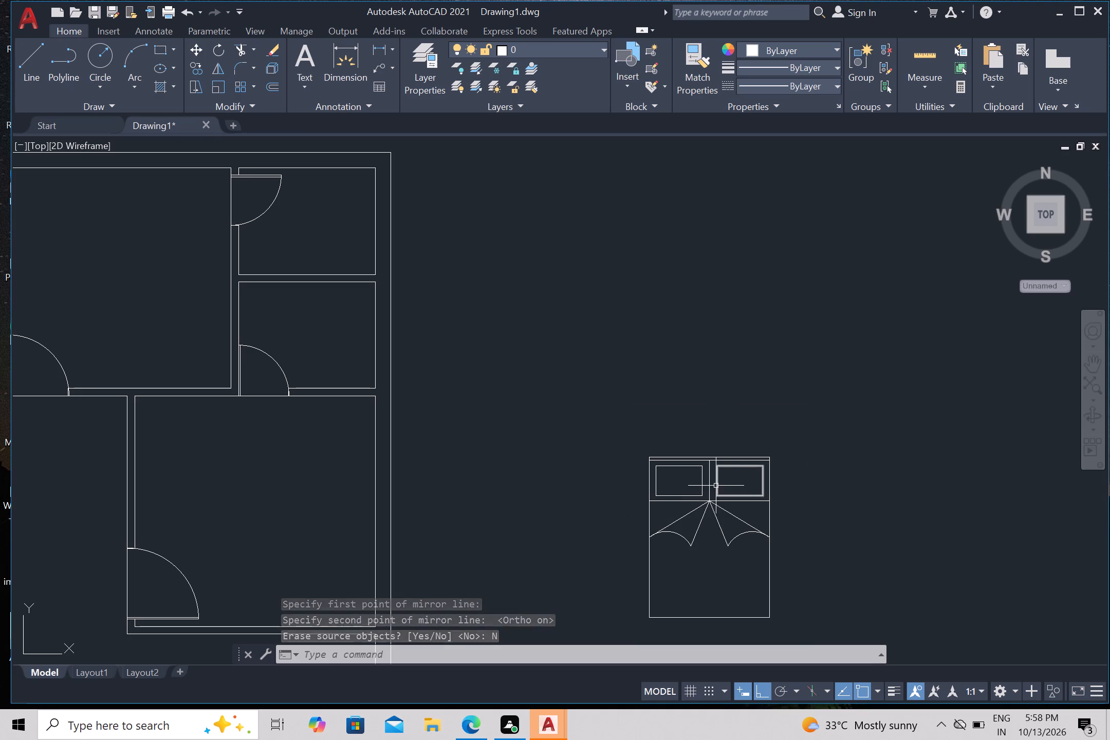
click(710, 482)
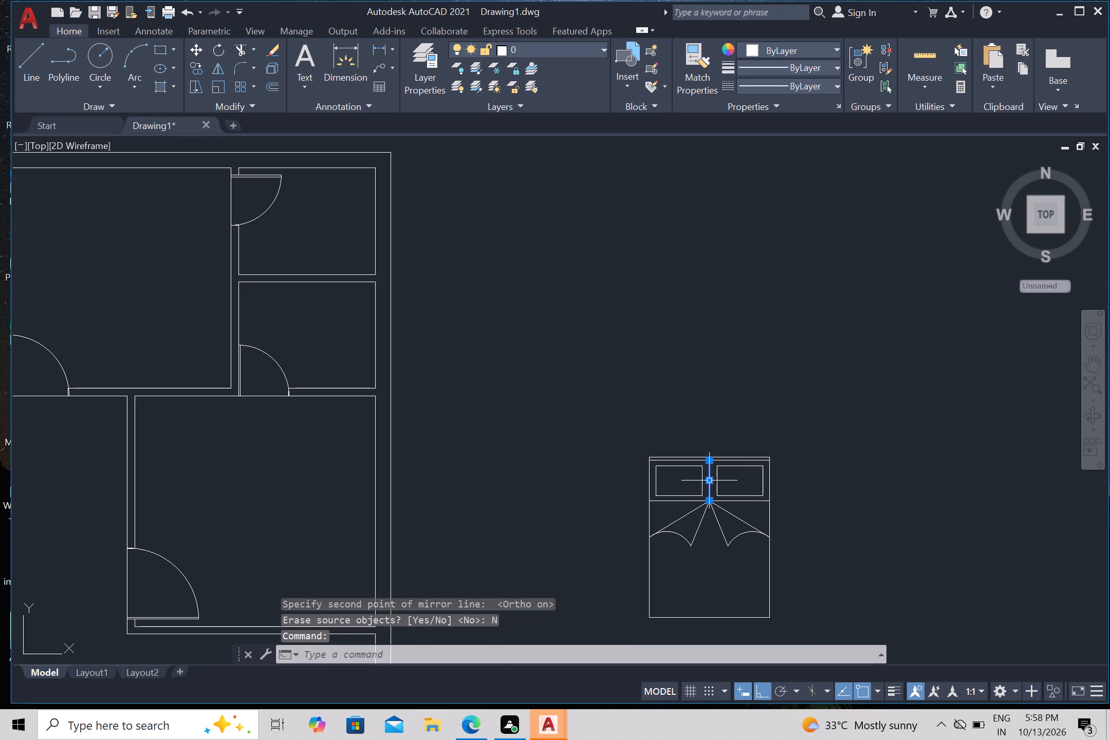
key(Delete)
Copy the whole bed from its foot edge into the plan's top-left bedroom, with Ortho off and its headboard near the top wall.
scroll(710, 483, down, 2)
middle_drag(699, 576, 697, 555)
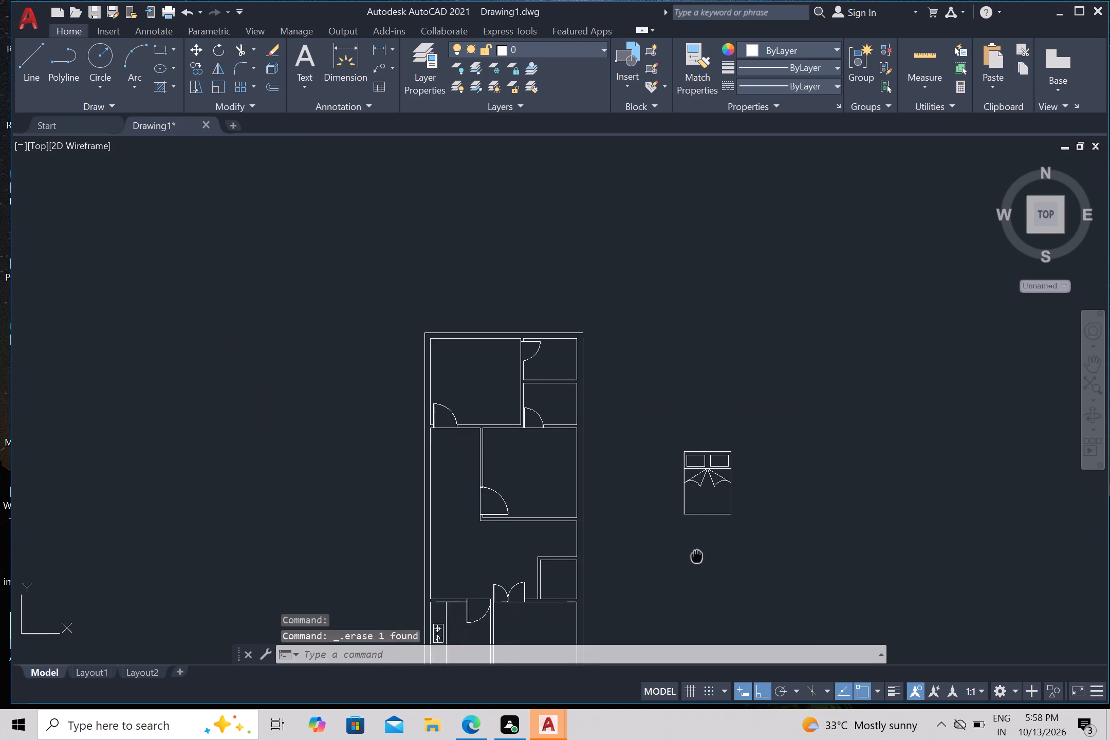
middle_drag(697, 555, 681, 495)
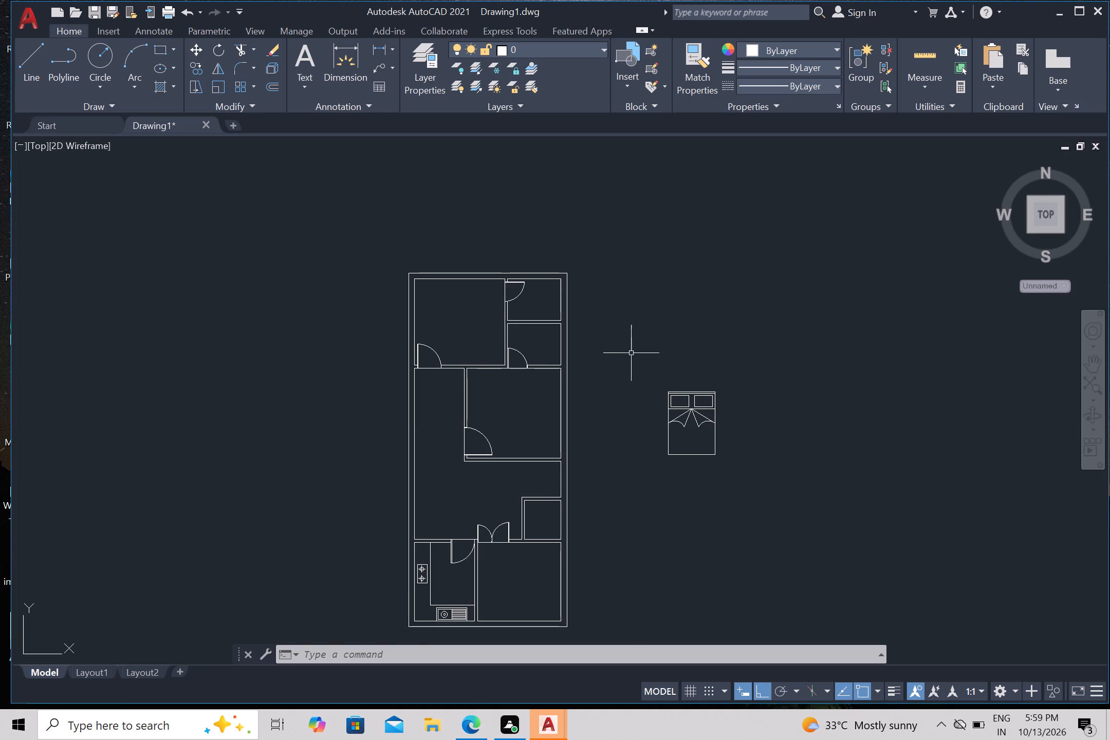
click(632, 366)
click(760, 491)
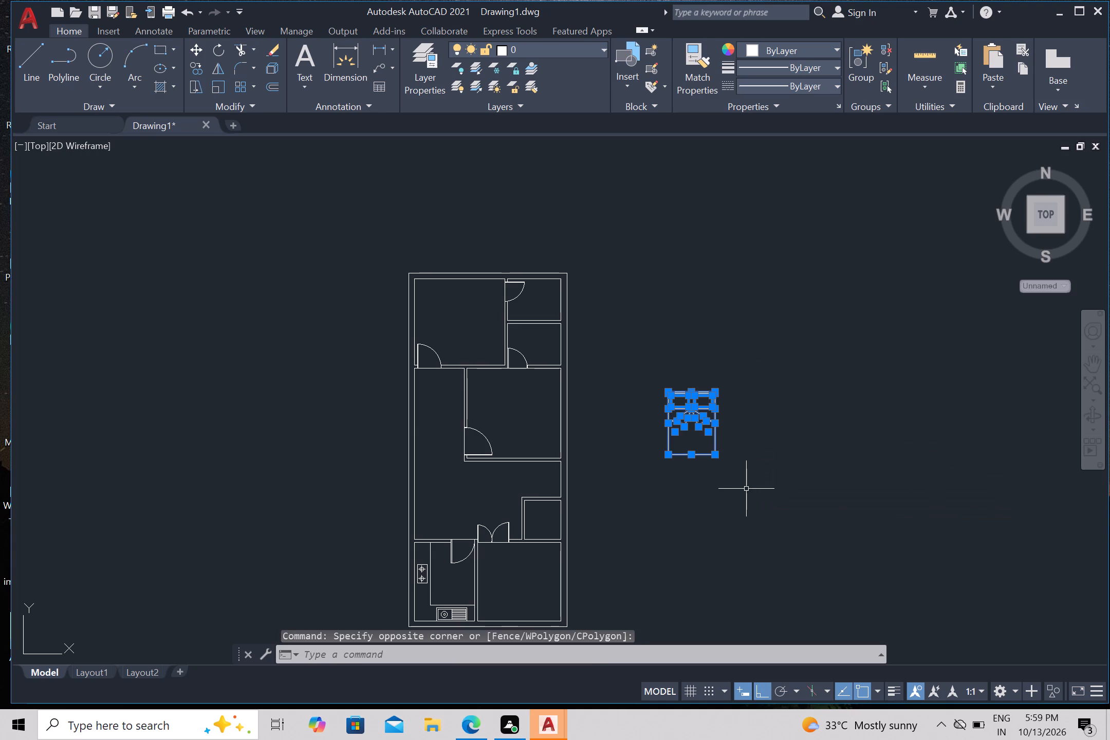
key(c)
key(o)
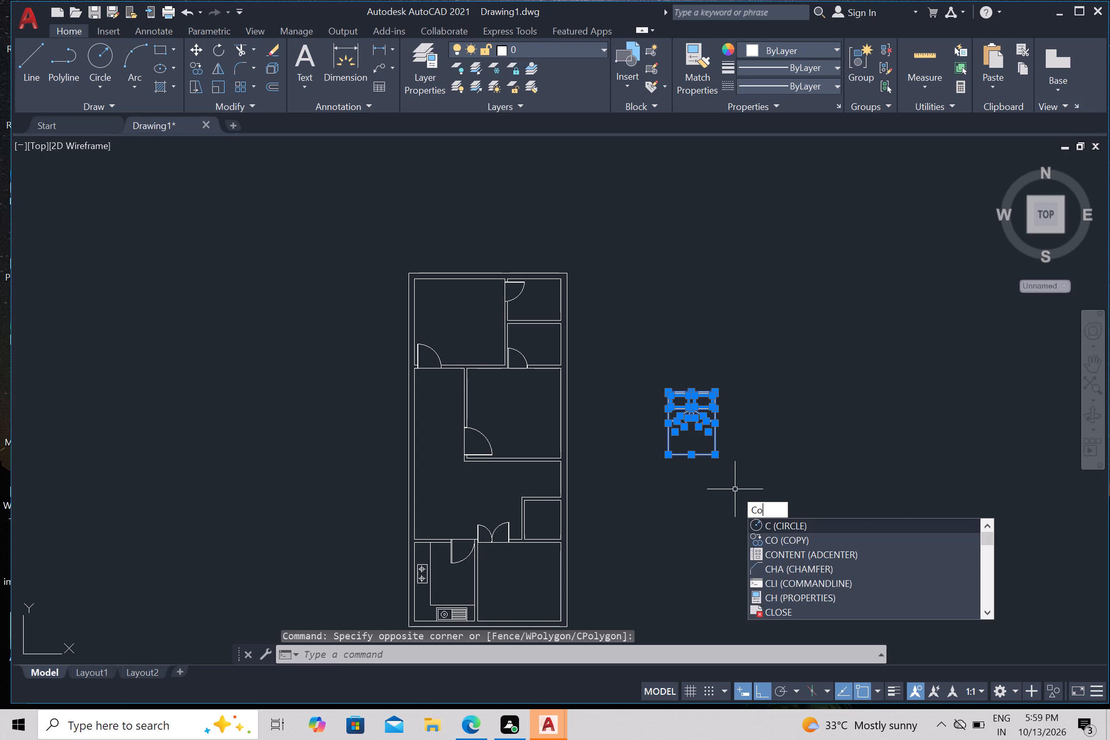
key(Return)
click(693, 459)
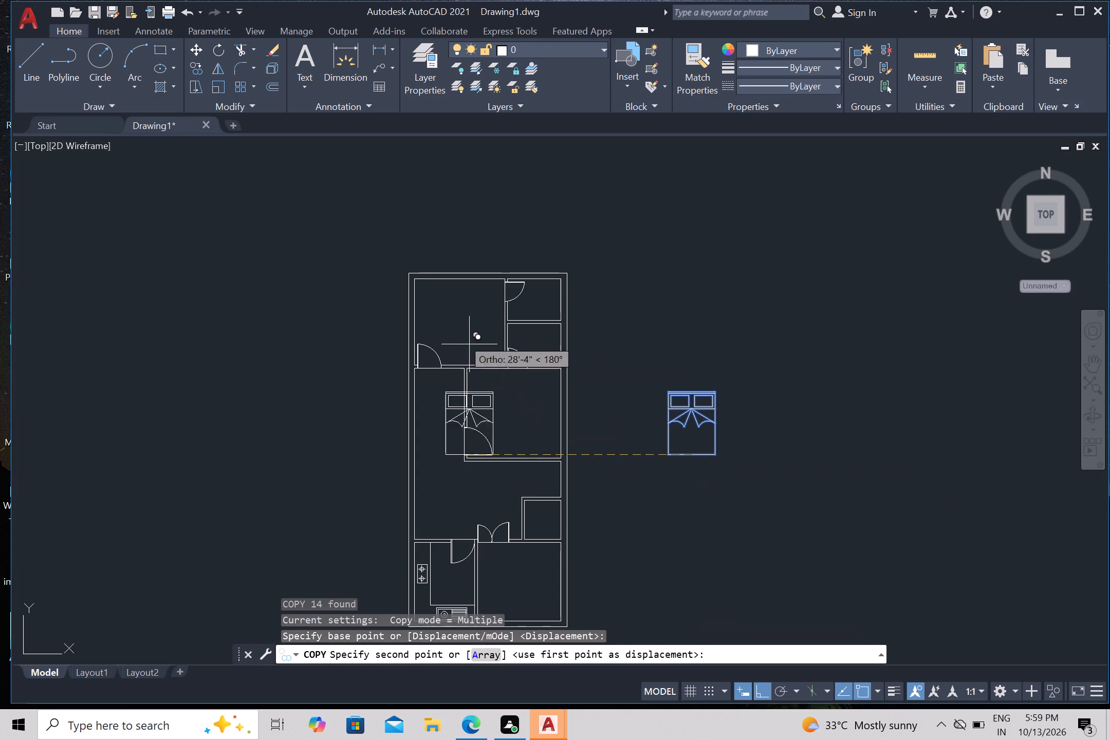
click(761, 692)
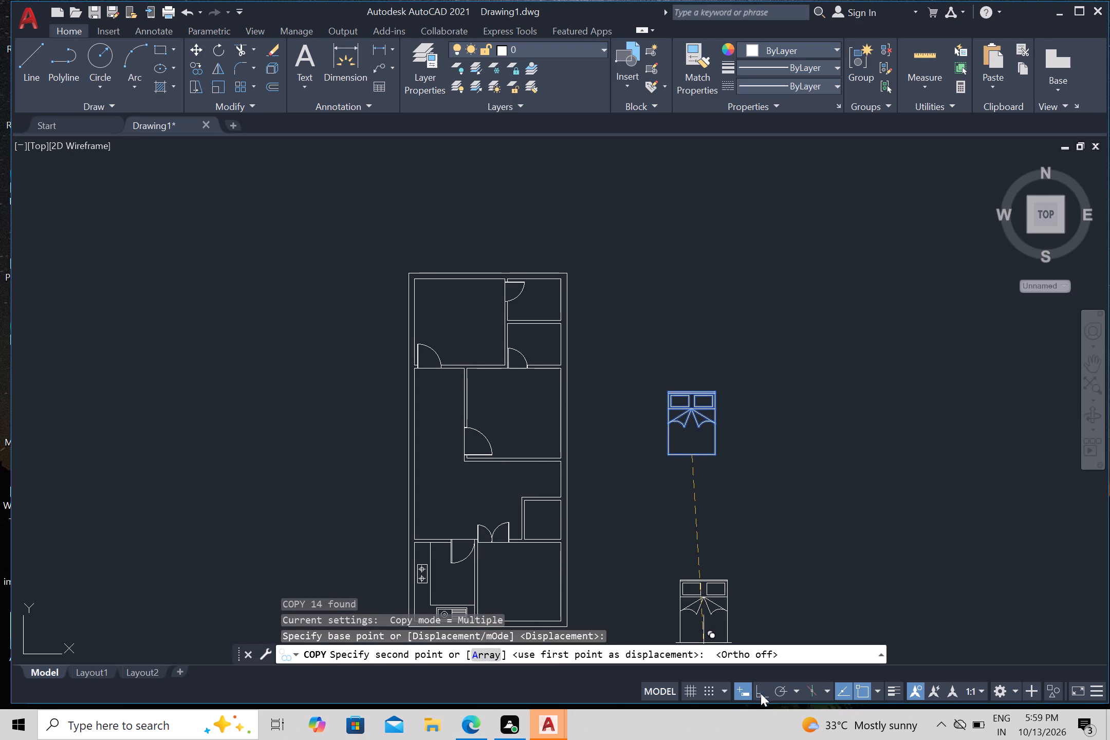
click(476, 346)
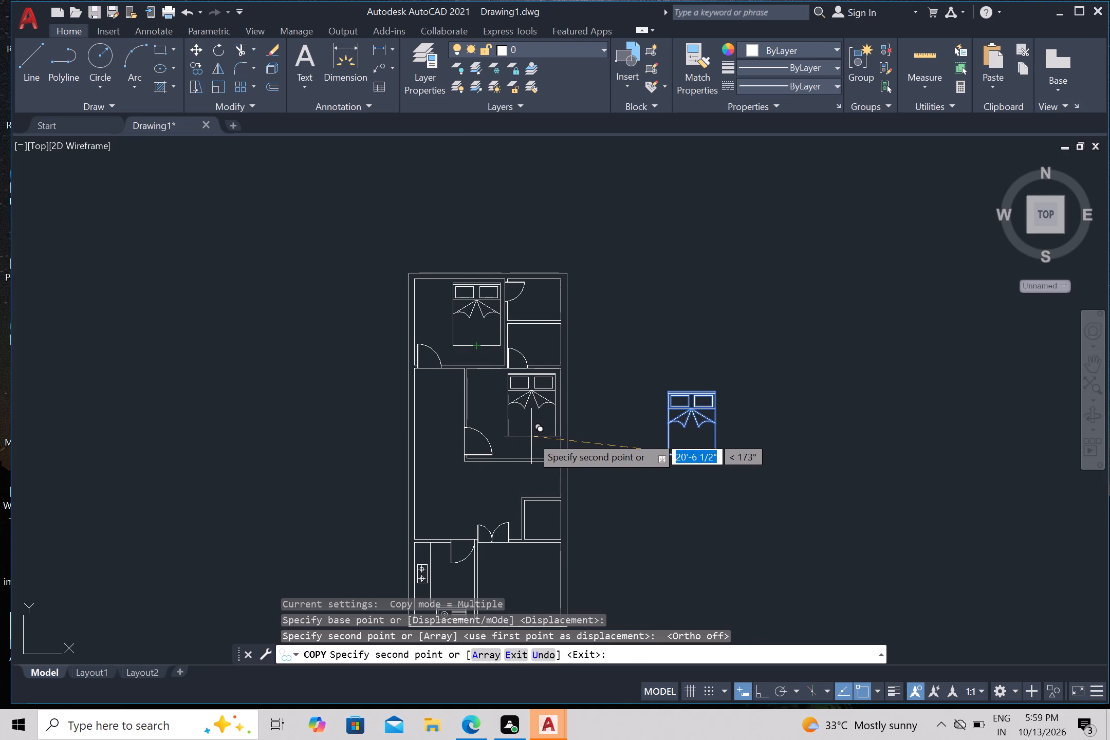
key(Escape)
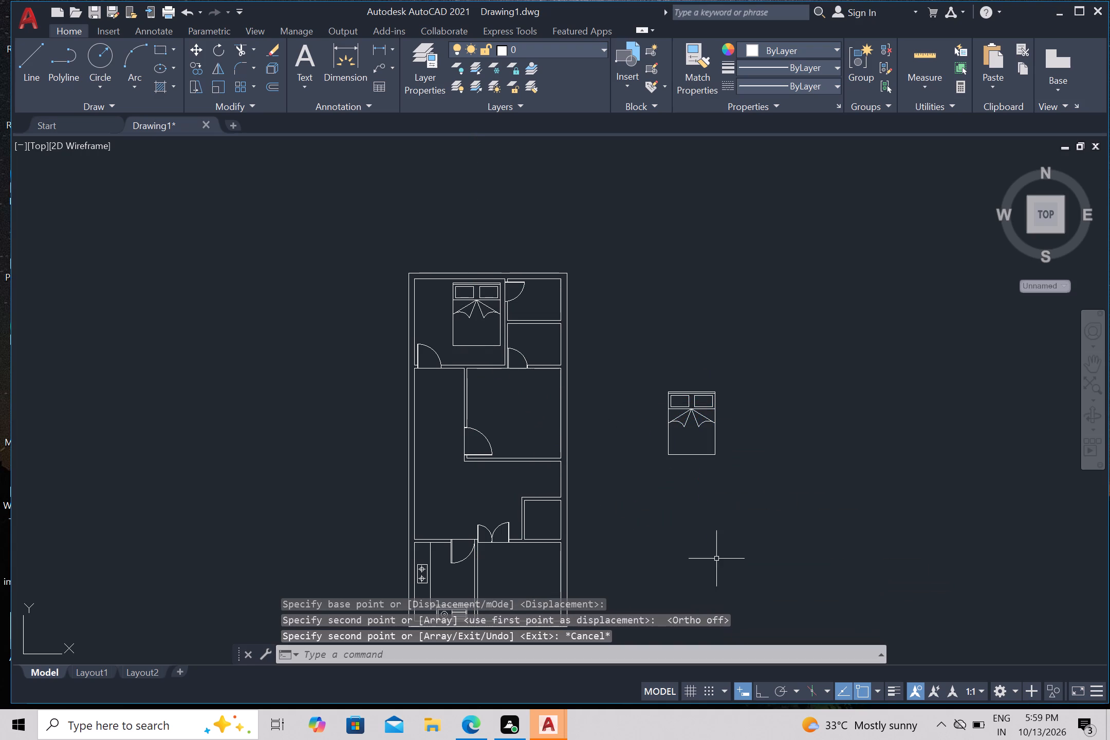
Rotate the original bed outside the plan 90° clockwise about its lower-right corner, with Ortho on.
click(644, 391)
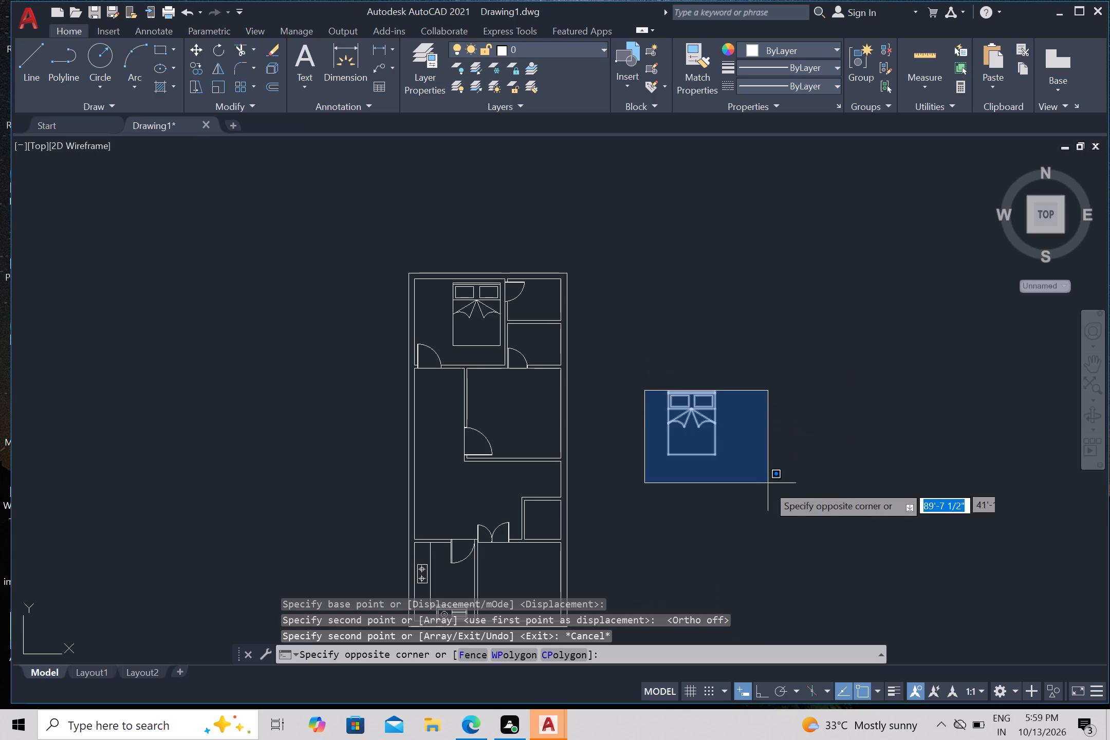
click(757, 497)
key(r)
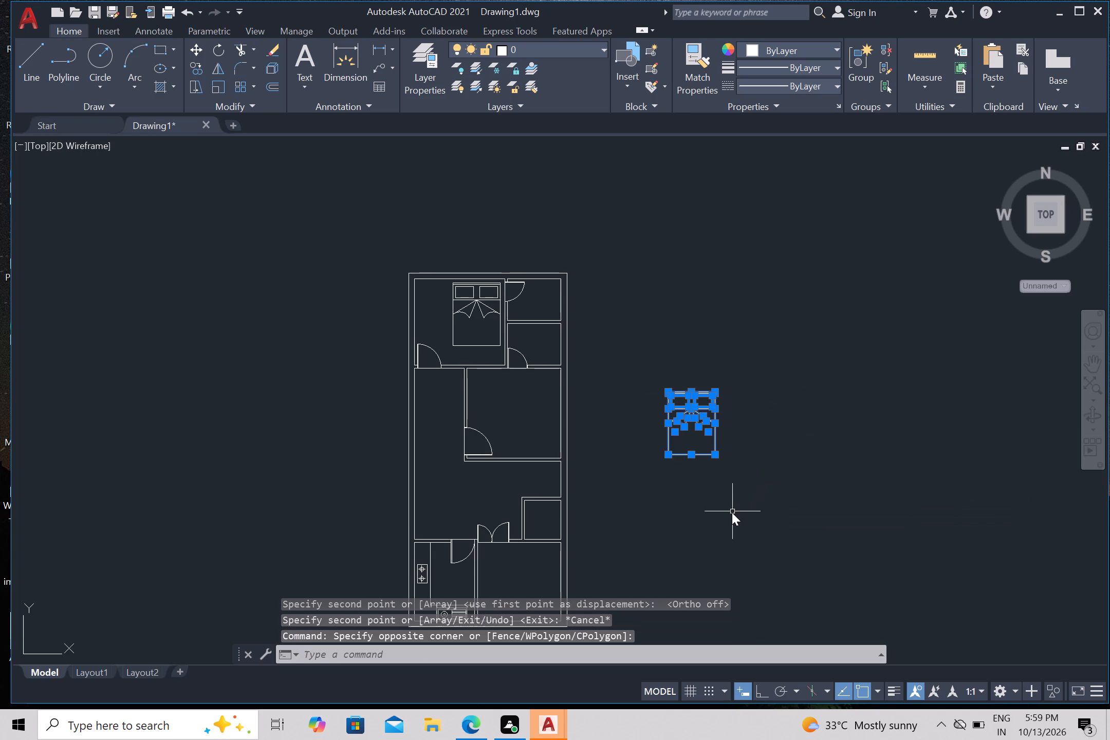
key(o)
key(Return)
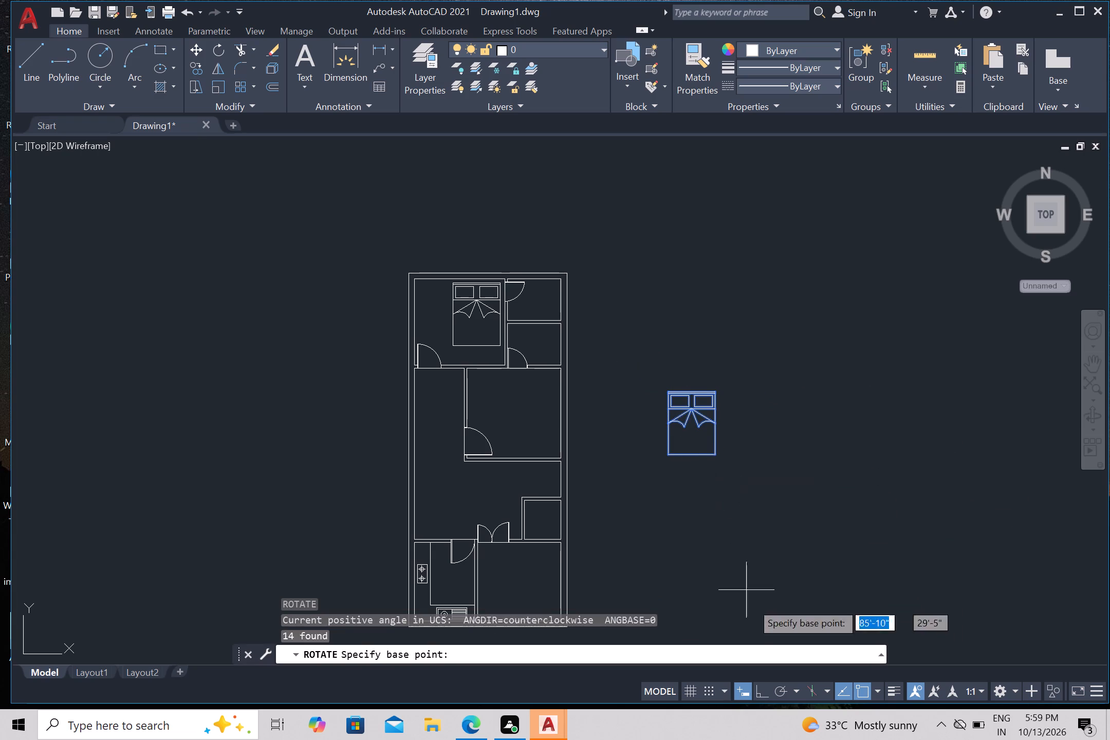
click(765, 691)
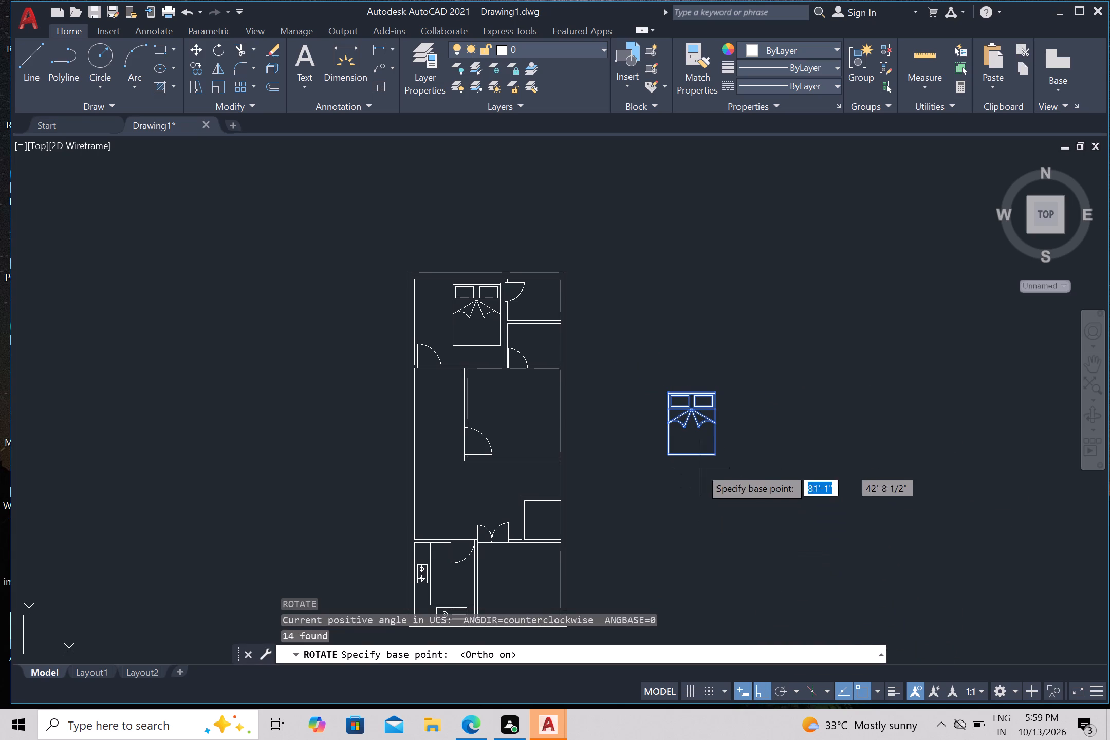
drag(715, 459, 714, 464)
click(691, 507)
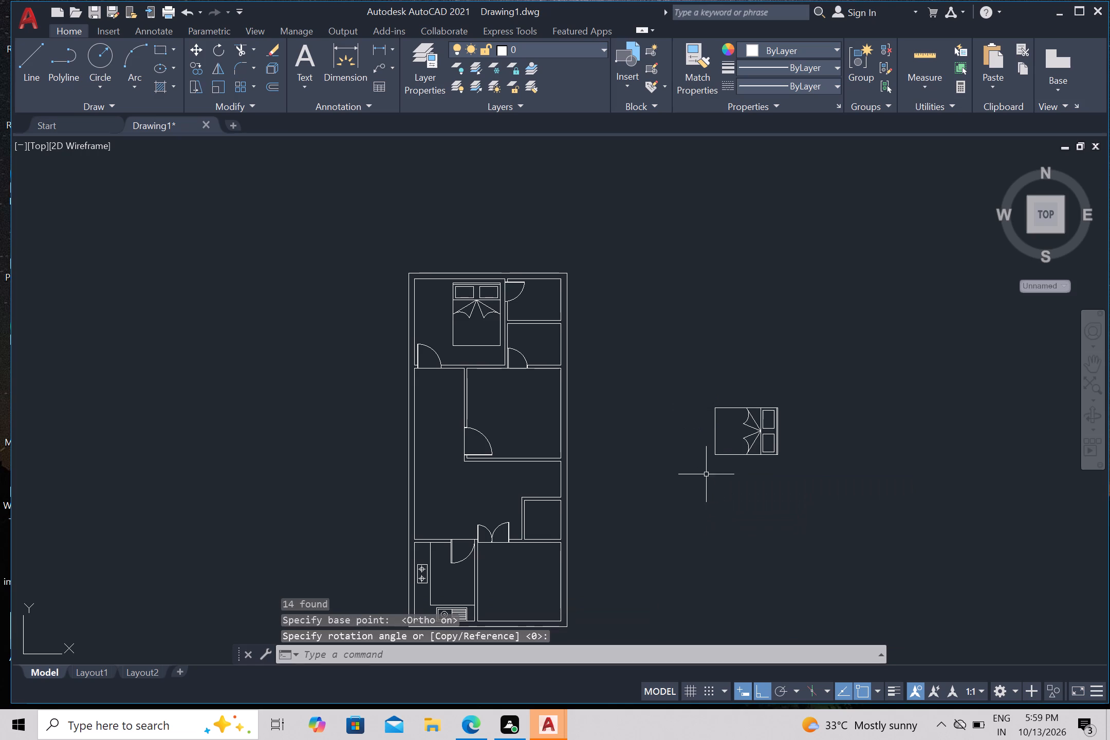
Move the rotated bed into the middle bedroom with Ortho off, placing its headboard near the right-hand wall.
drag(675, 364, 684, 365)
click(832, 506)
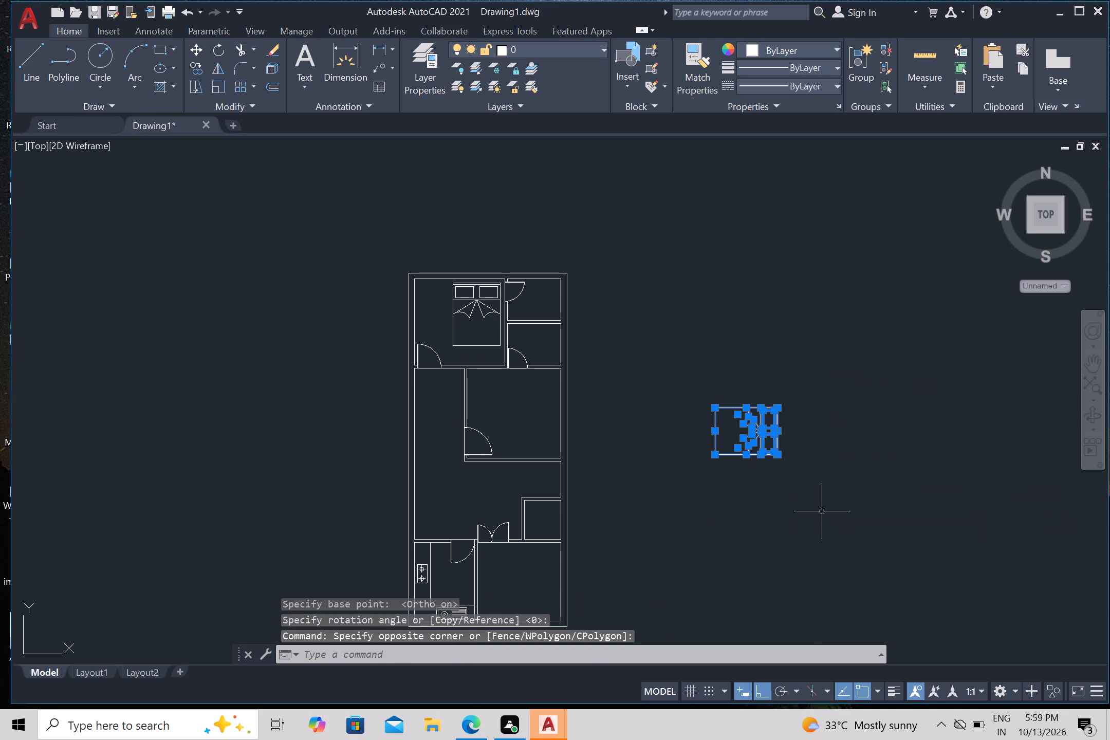
key(m)
key(Return)
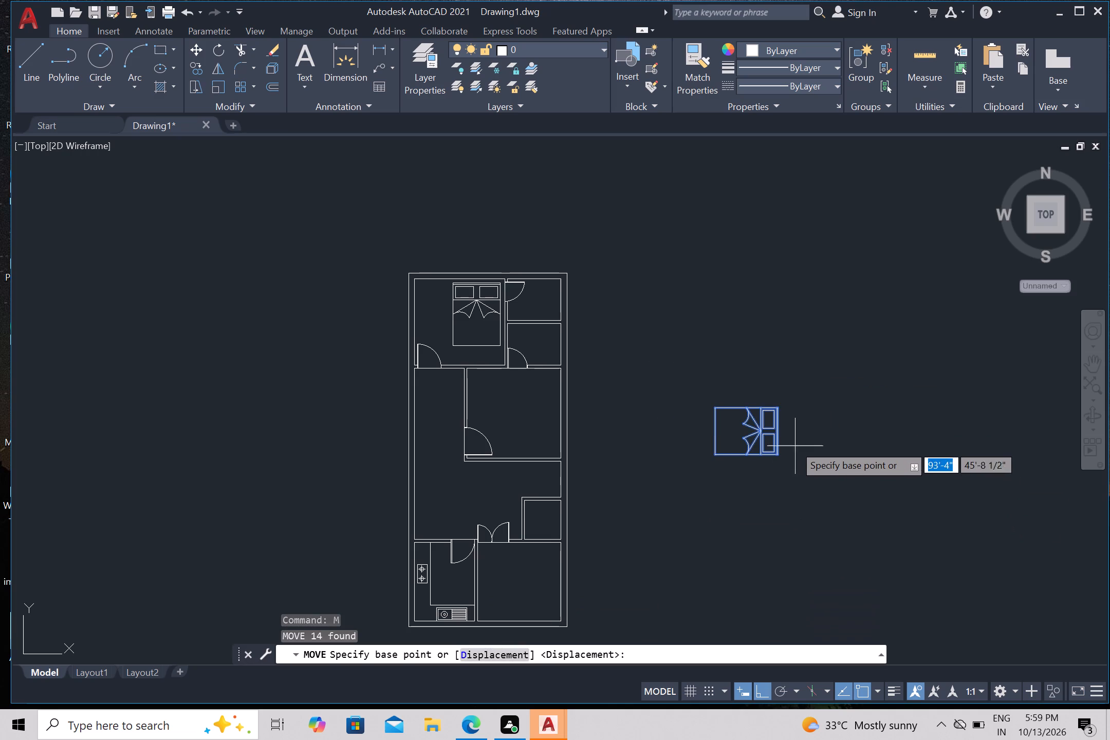
click(779, 433)
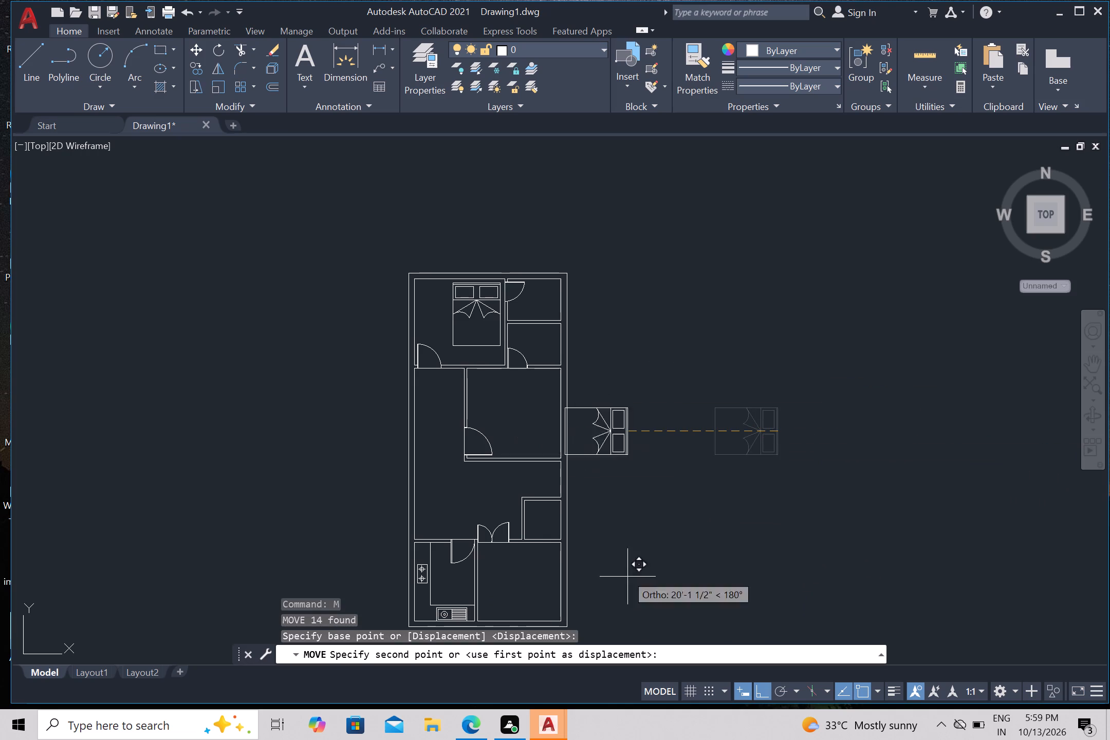
click(759, 693)
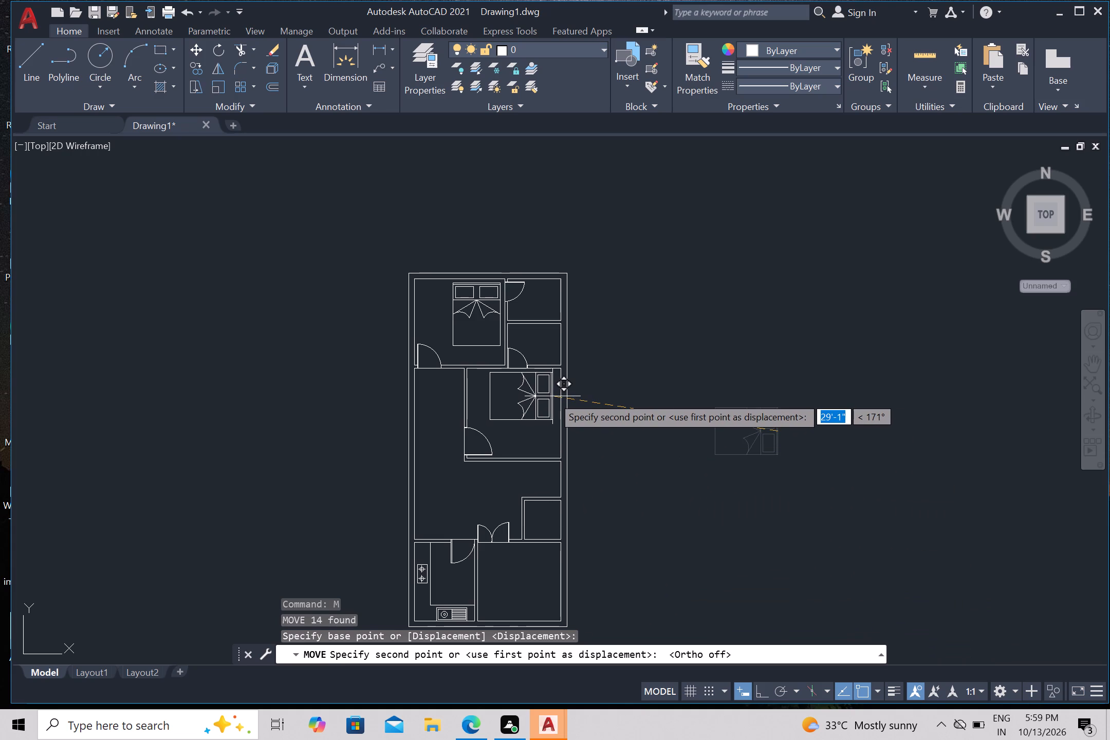
click(552, 396)
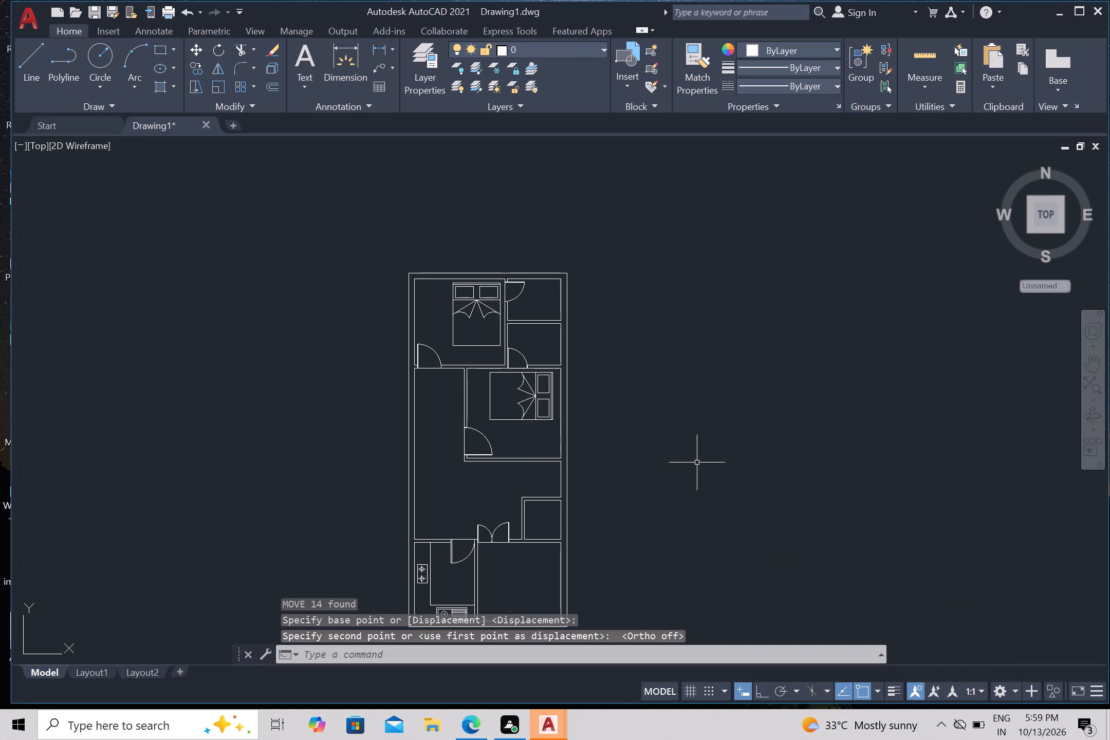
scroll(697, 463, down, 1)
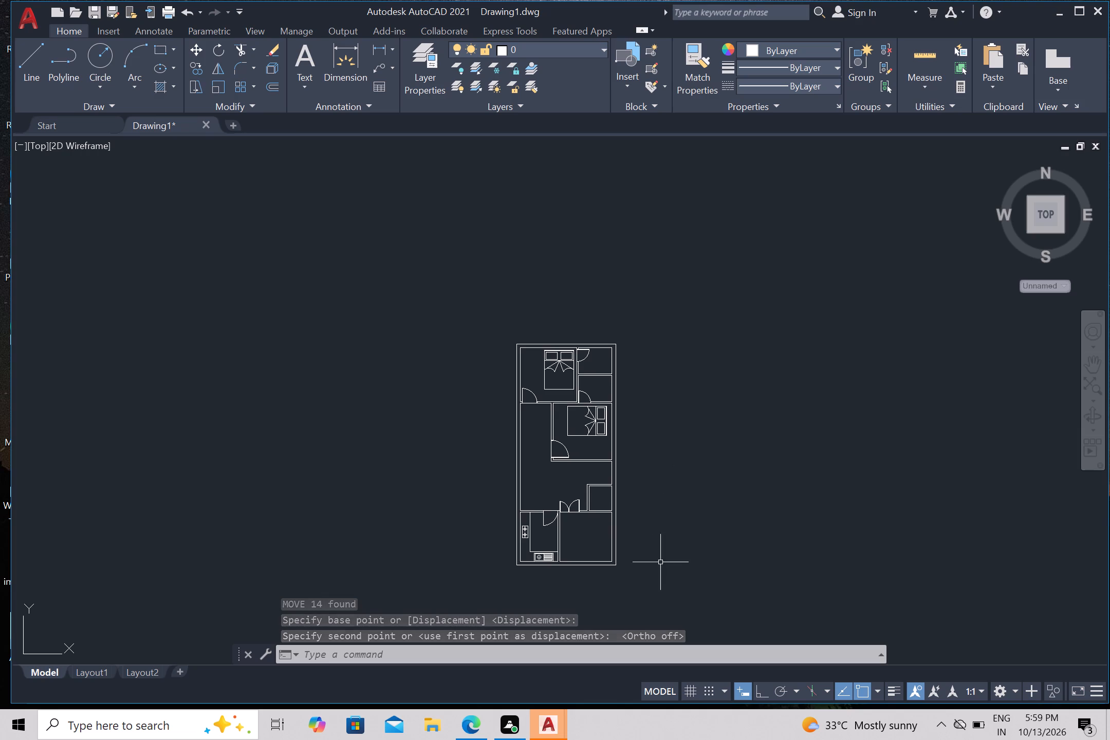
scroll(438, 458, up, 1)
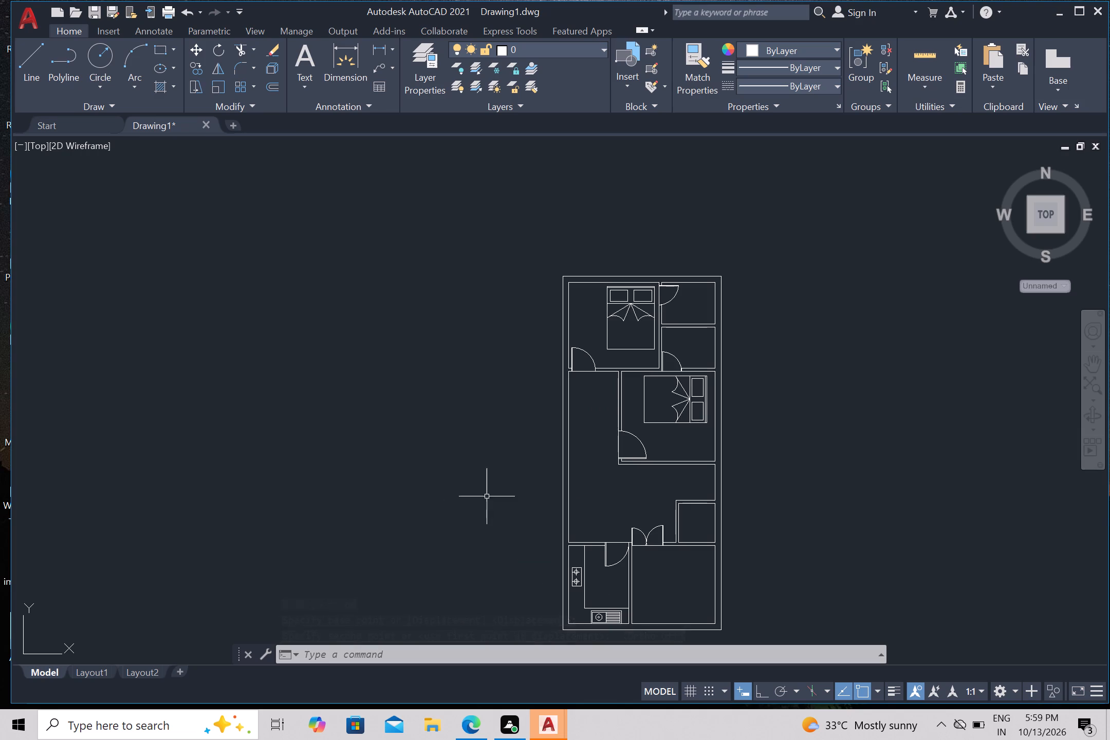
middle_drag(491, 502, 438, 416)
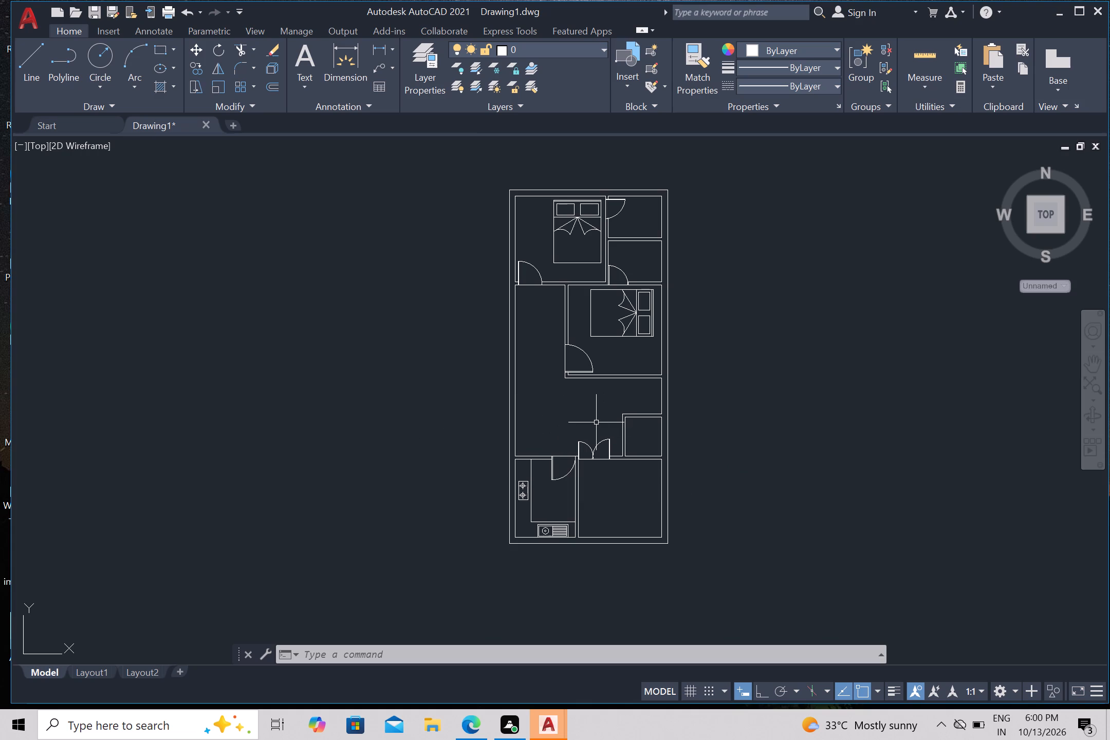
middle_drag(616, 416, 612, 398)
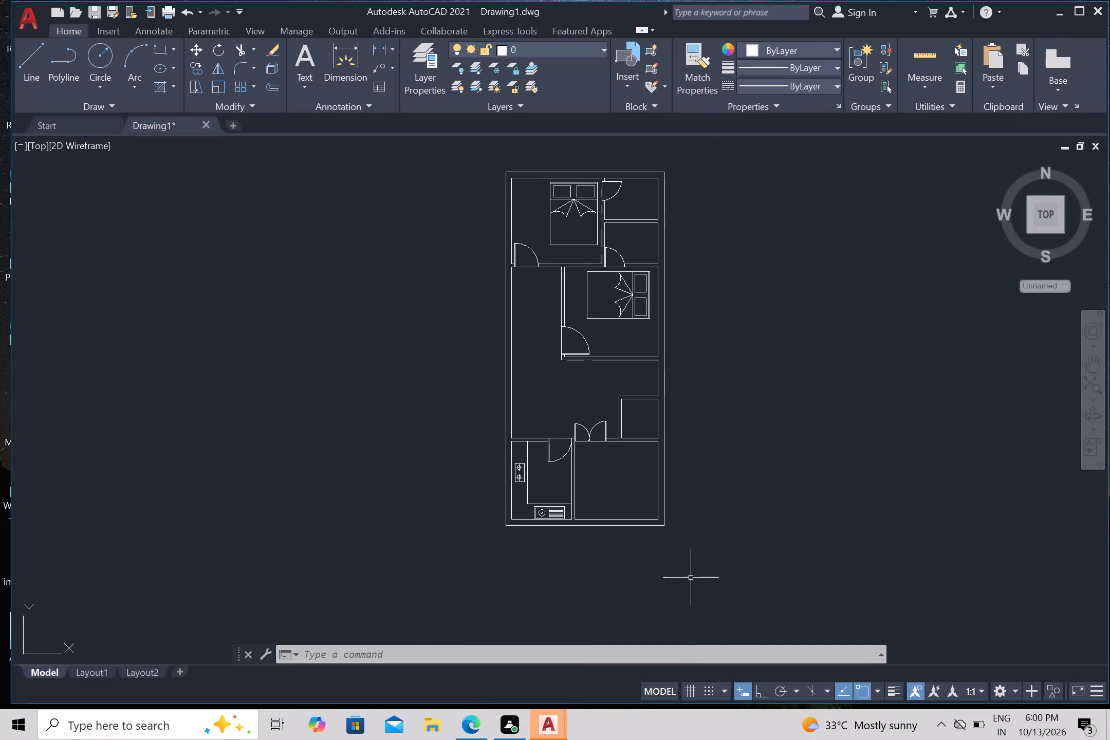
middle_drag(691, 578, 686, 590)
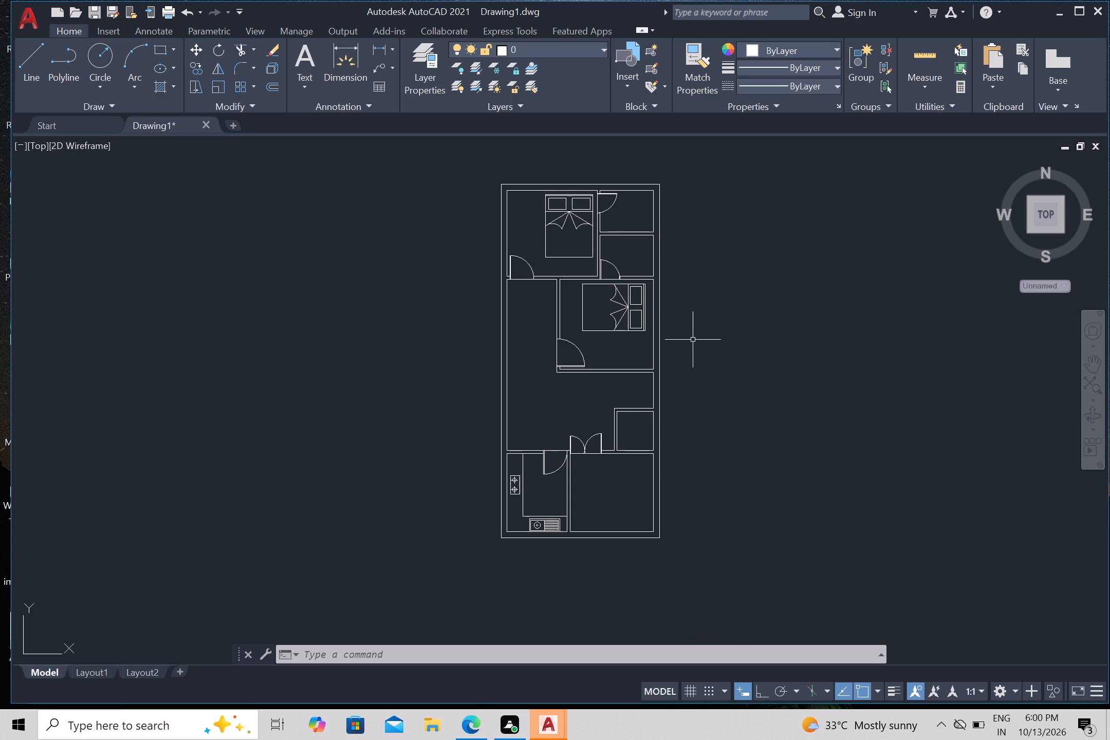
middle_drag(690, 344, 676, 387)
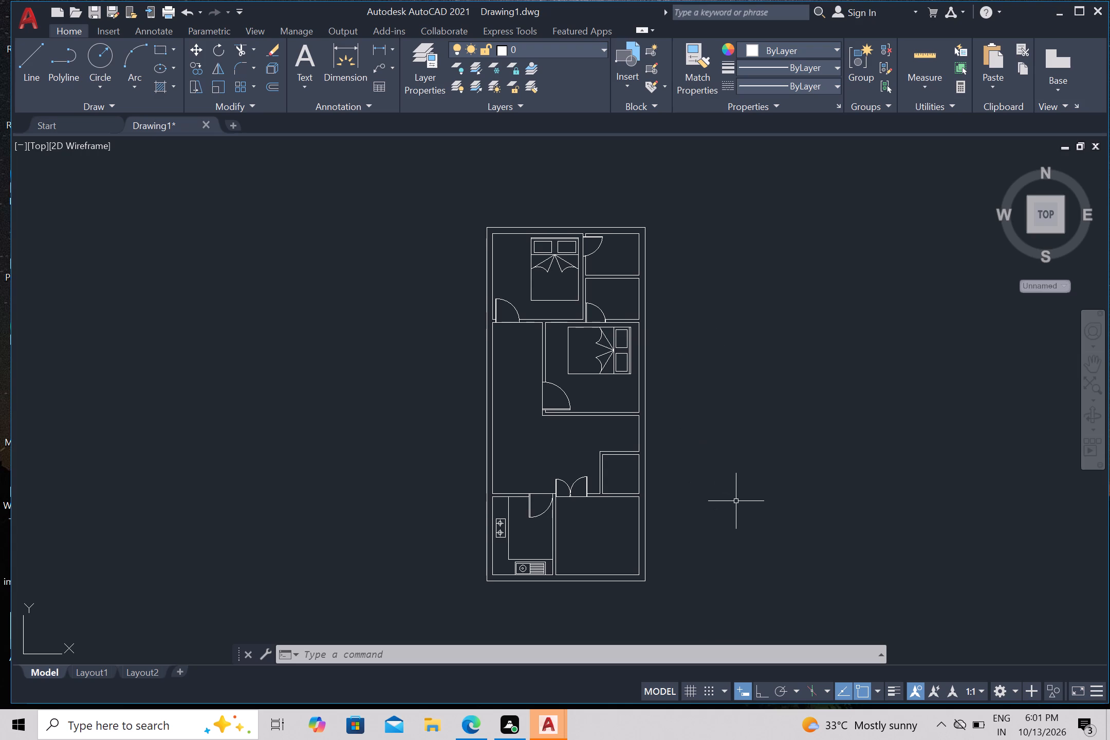
Draw a closed window outline 3' wide and 9" high in the empty space right of the plan, with Ortho on.
middle_drag(735, 501, 653, 483)
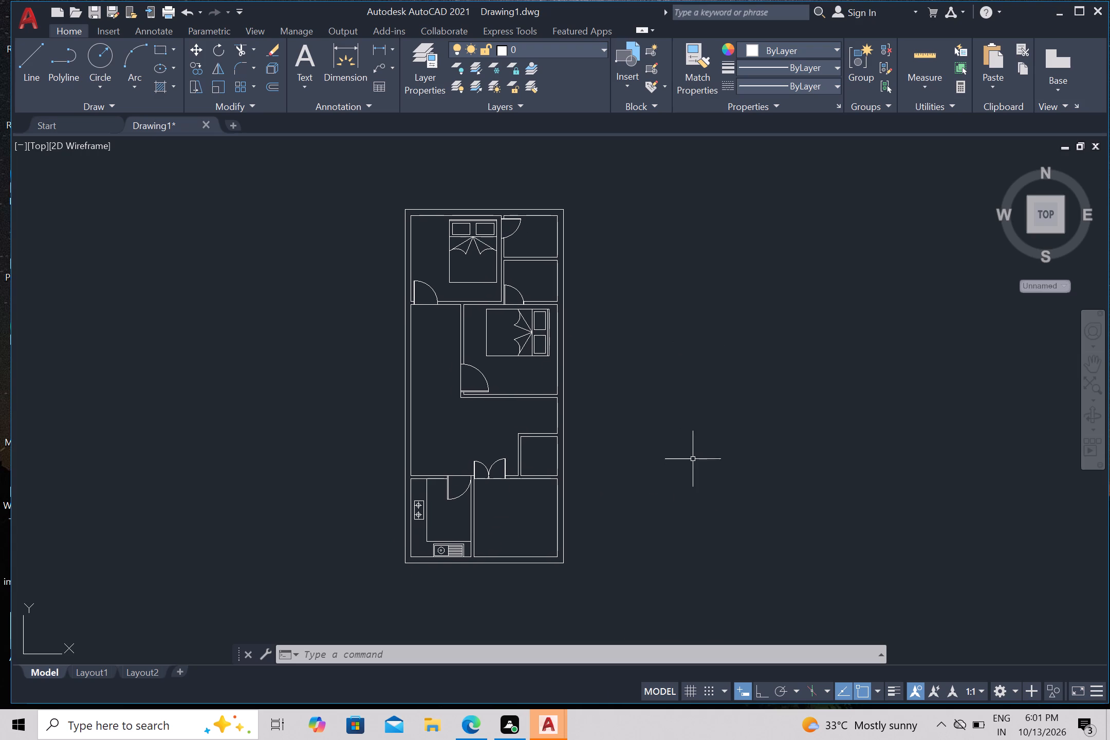
key(grave)
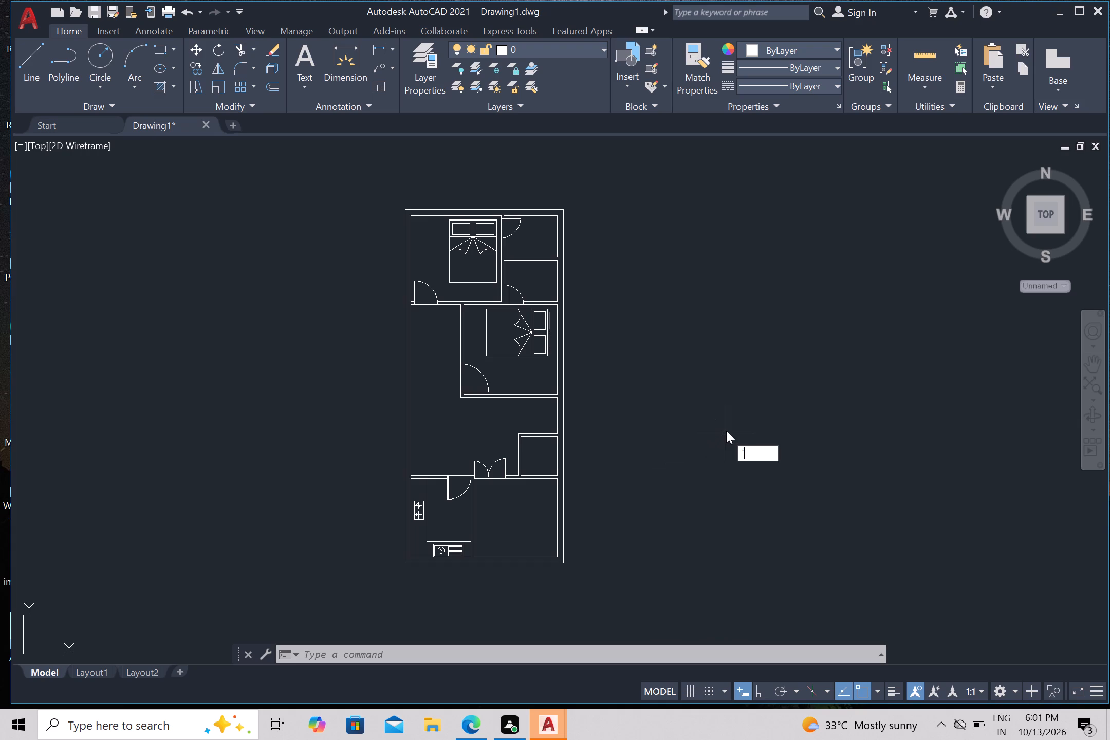
key(Escape)
key(l)
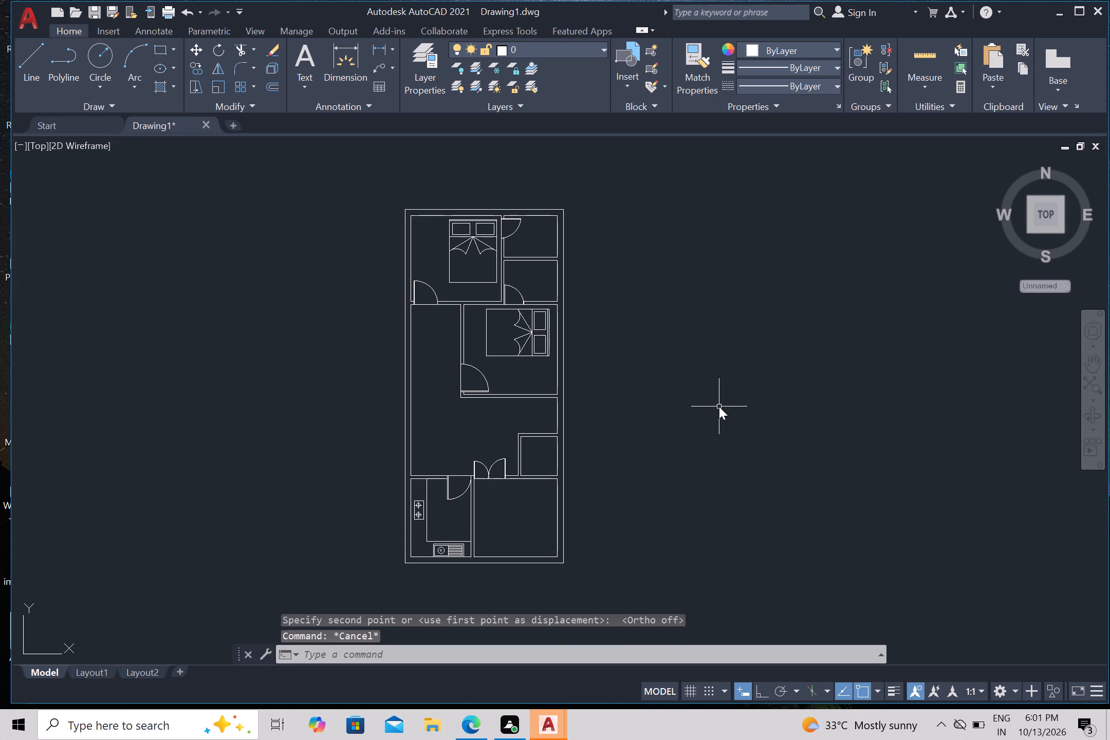
key(Return)
click(706, 356)
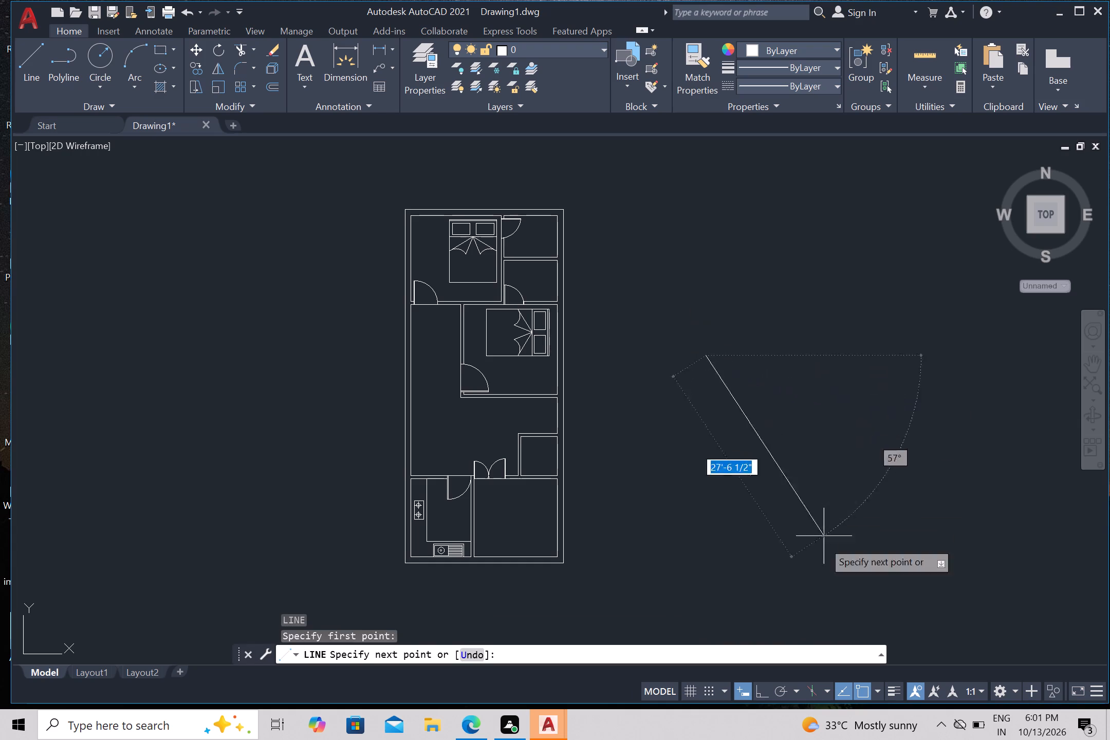
click(763, 691)
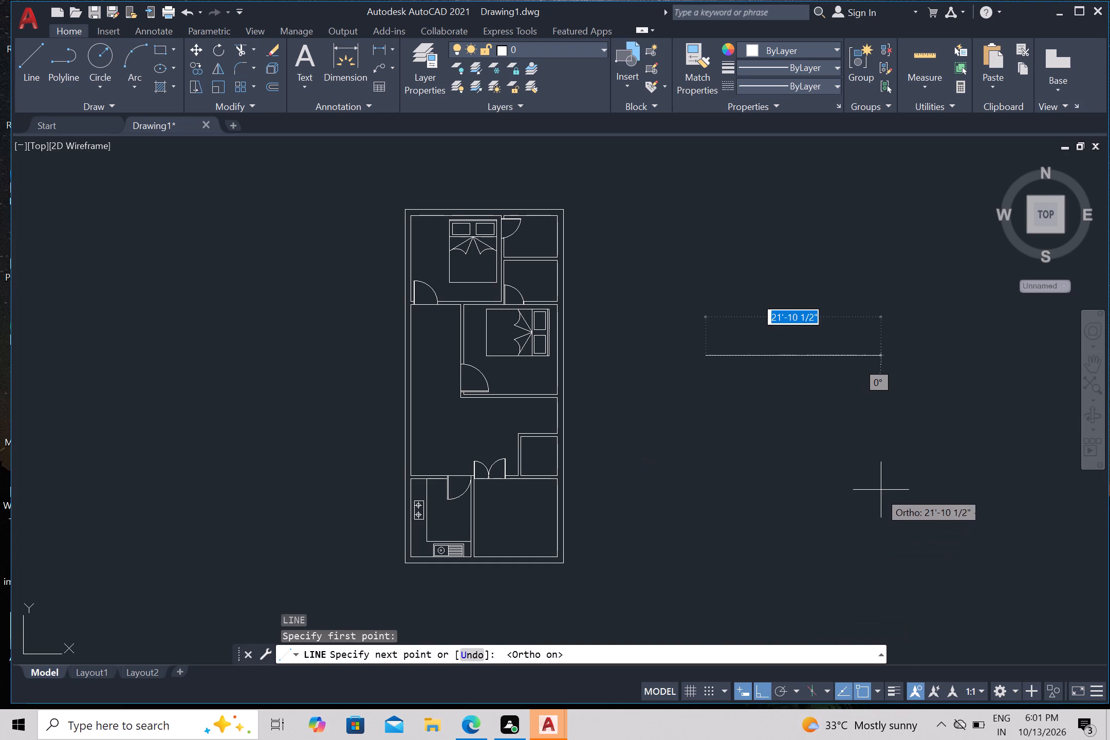
key(3)
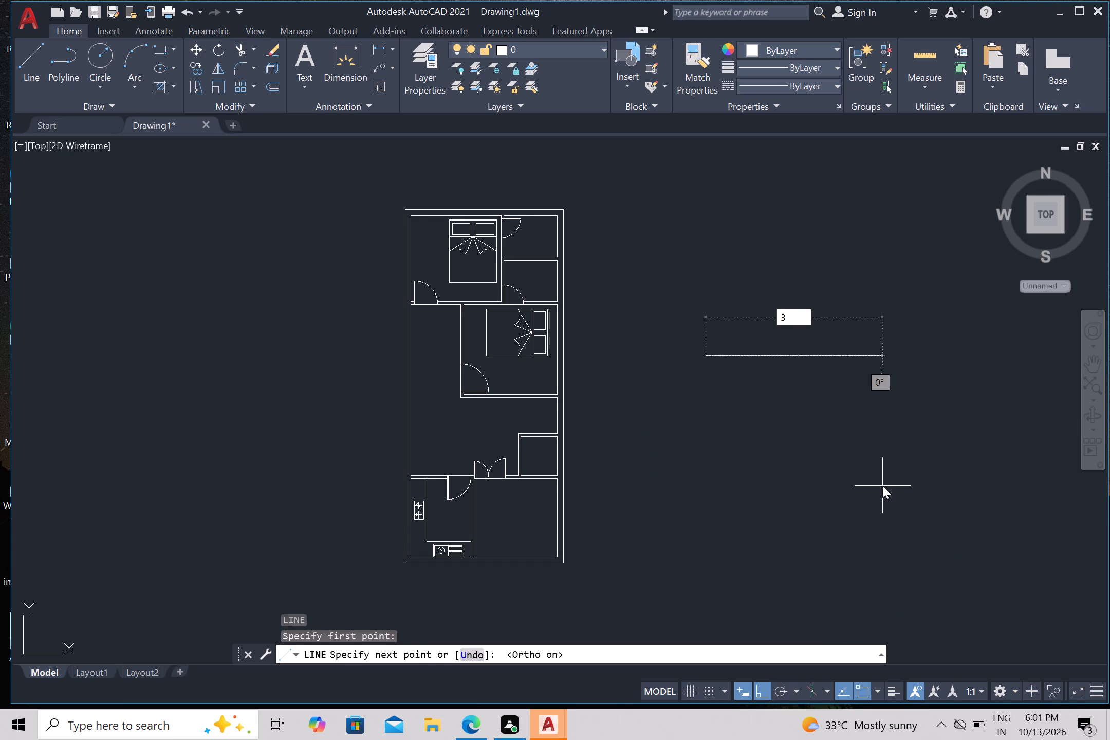
key(apostrophe)
key(Return)
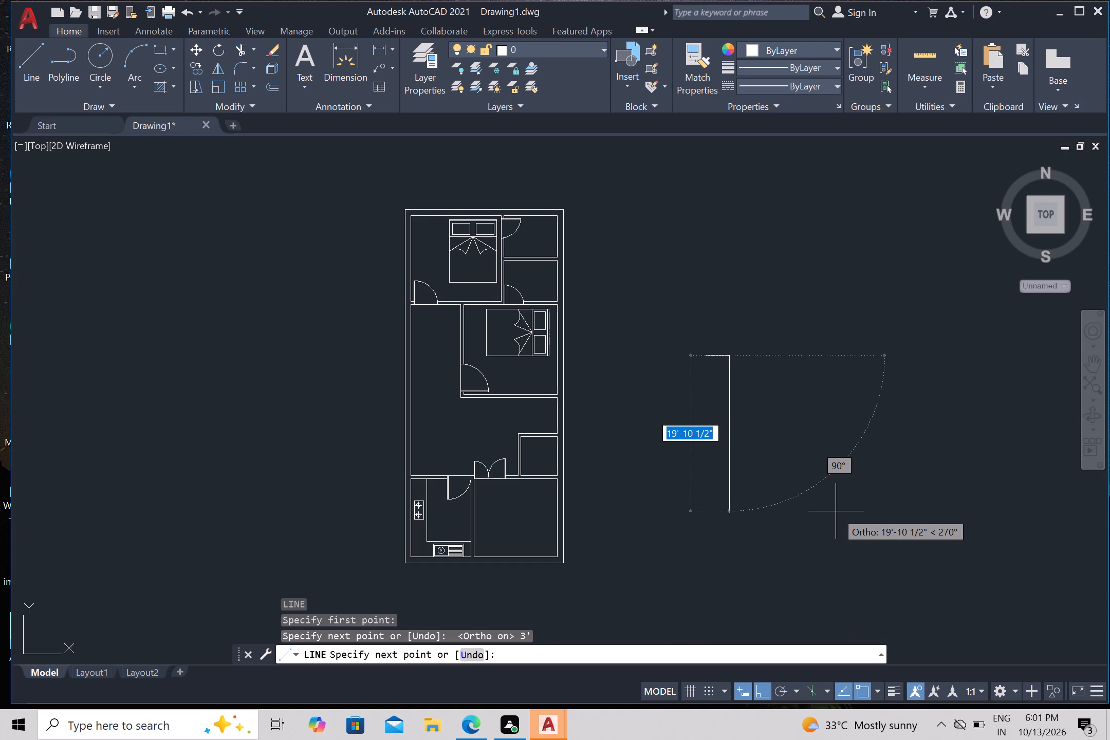
key(9)
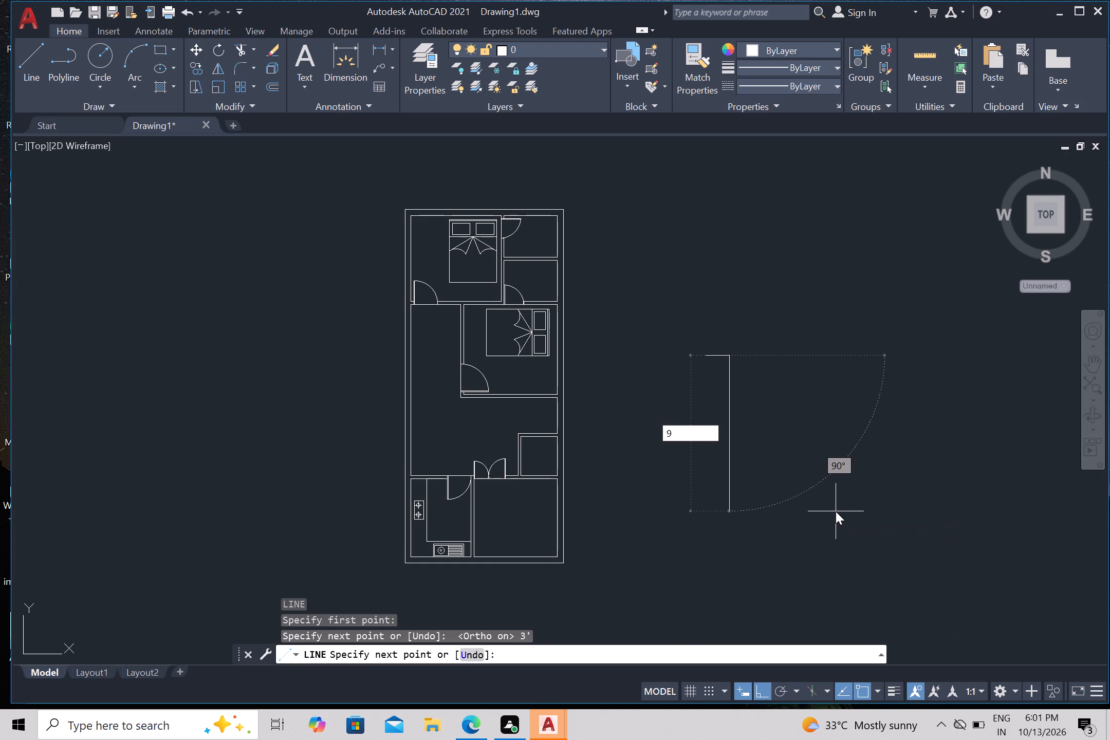
key(shift+quotedbl)
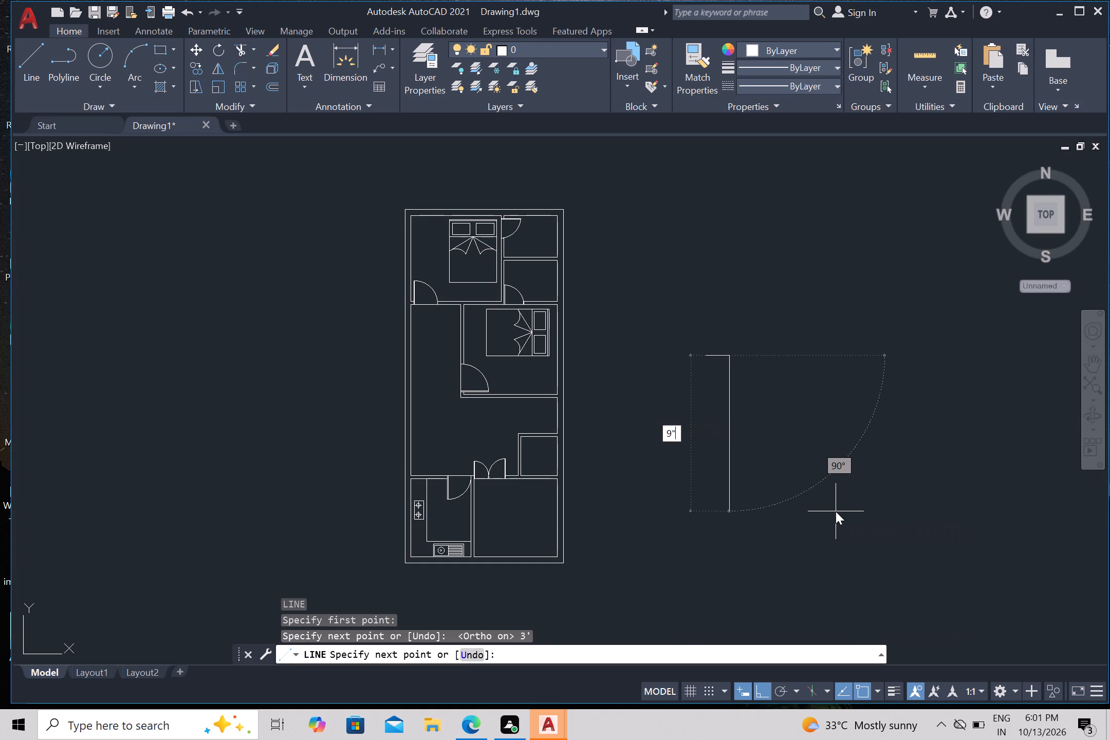
key(Return)
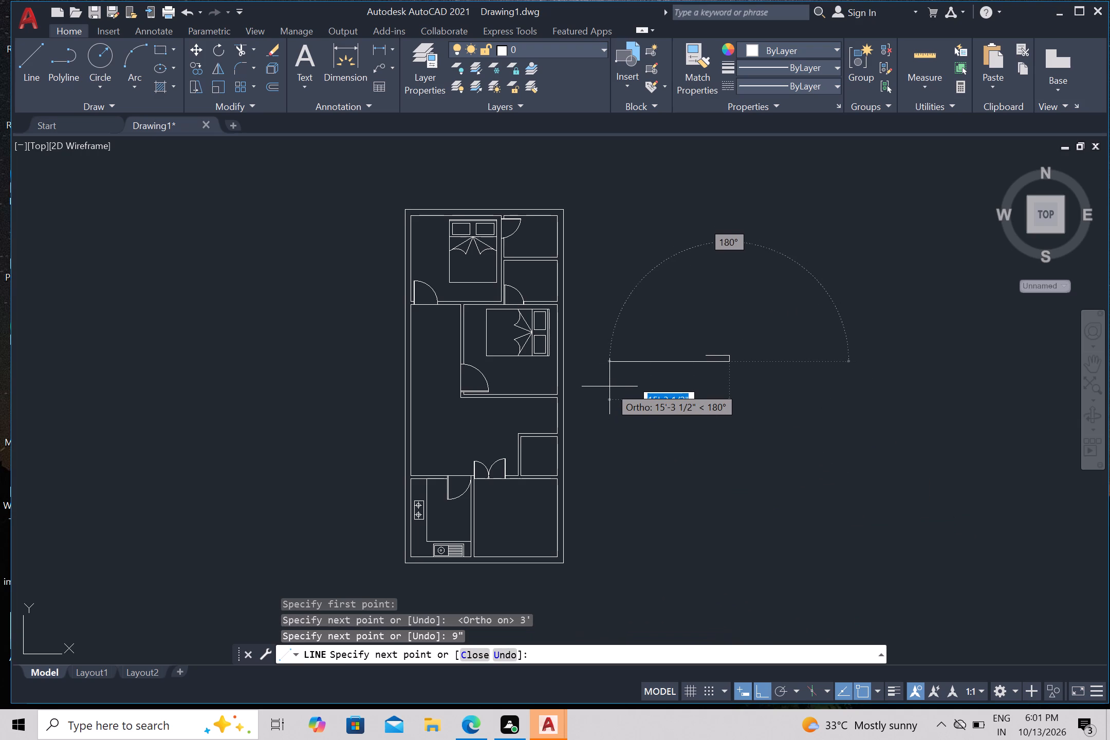
text(3')
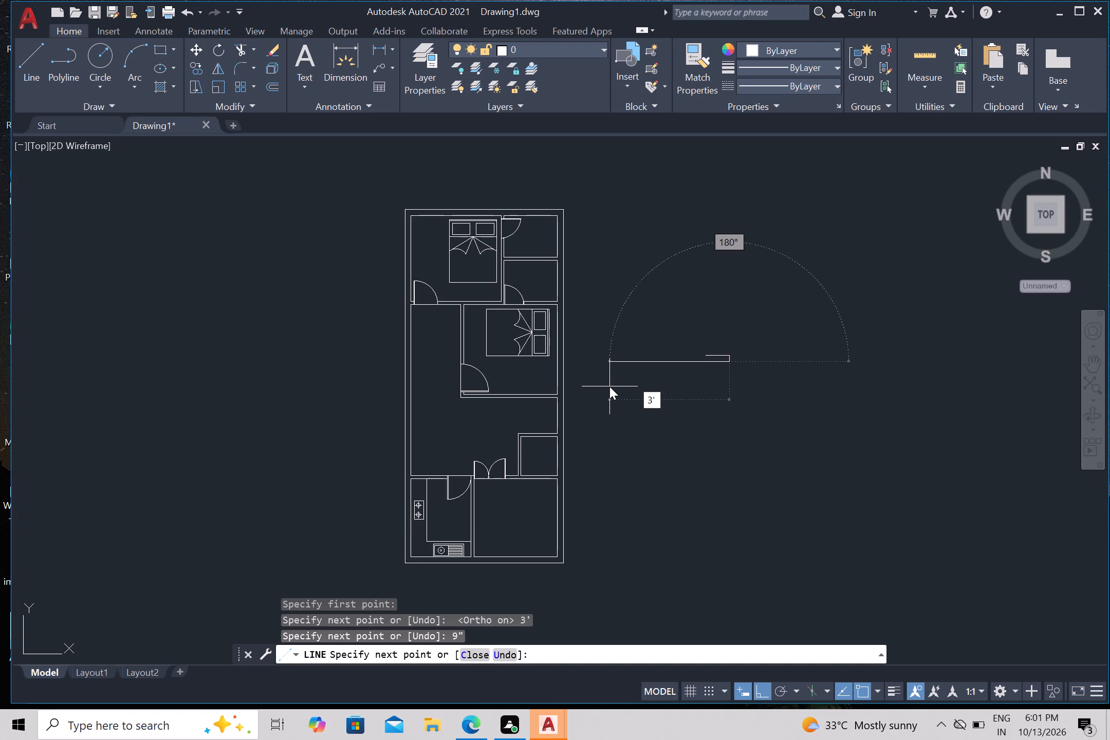
key(Return)
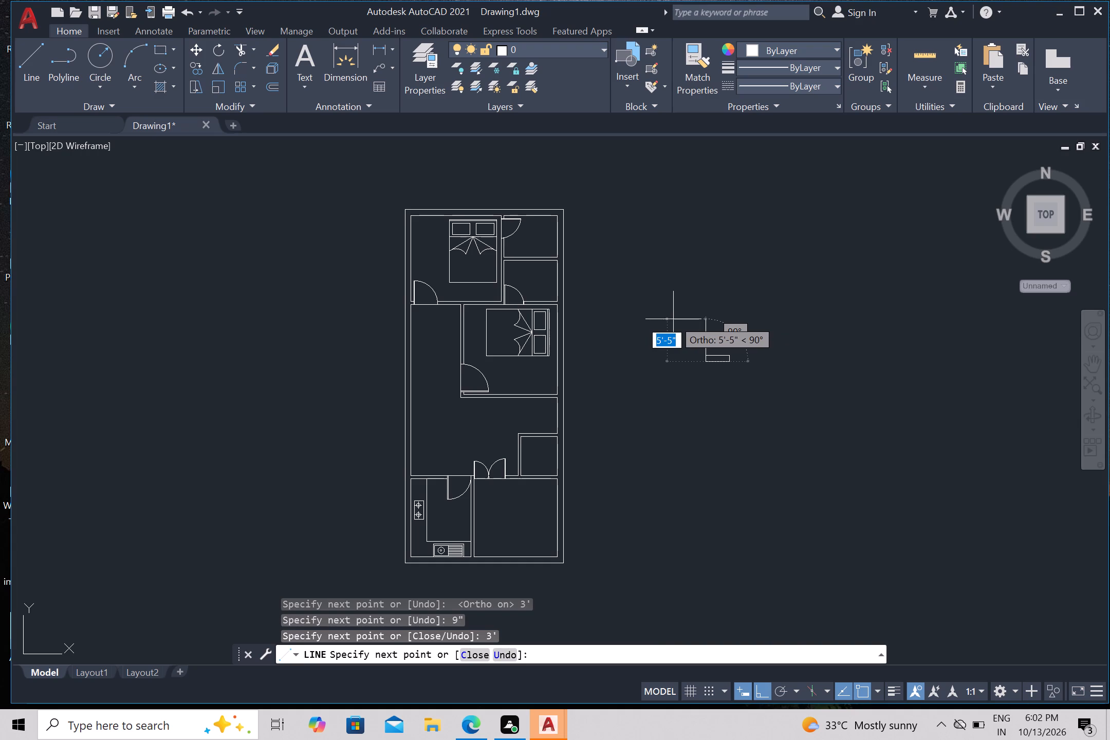
key(c)
key(Return)
Draw a horizontal centre line through the window outline, joining the midpoints of its two short sides.
scroll(737, 393, up, 1)
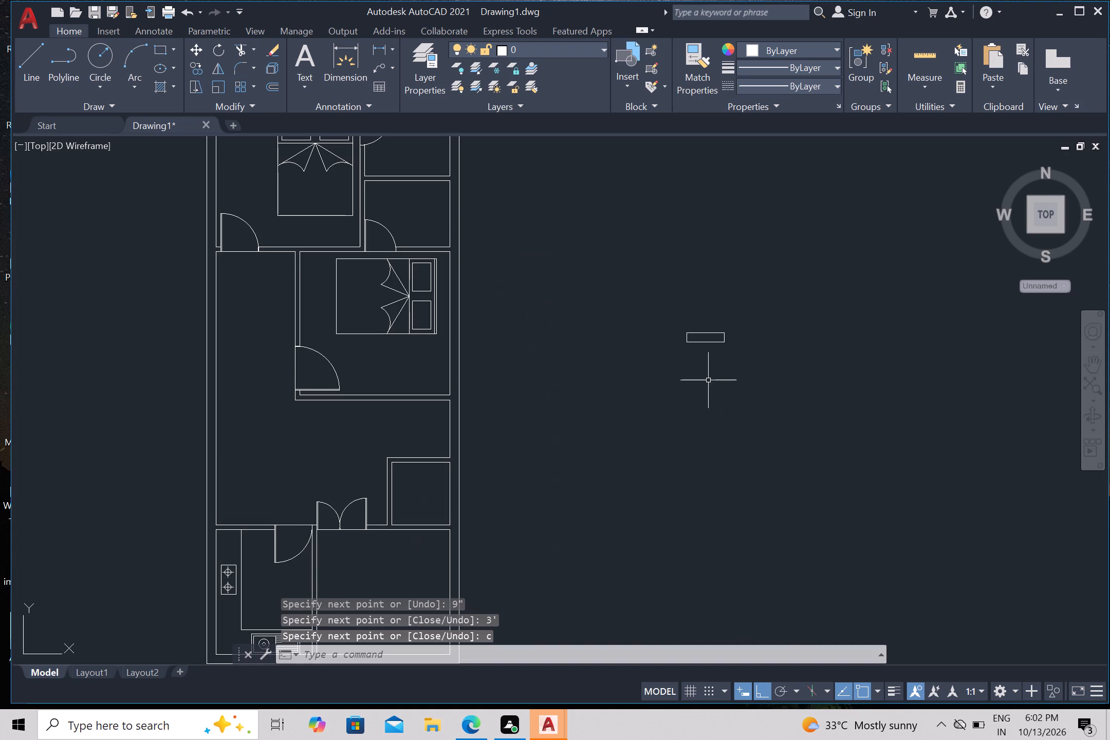
scroll(702, 378, up, 1)
key(Escape)
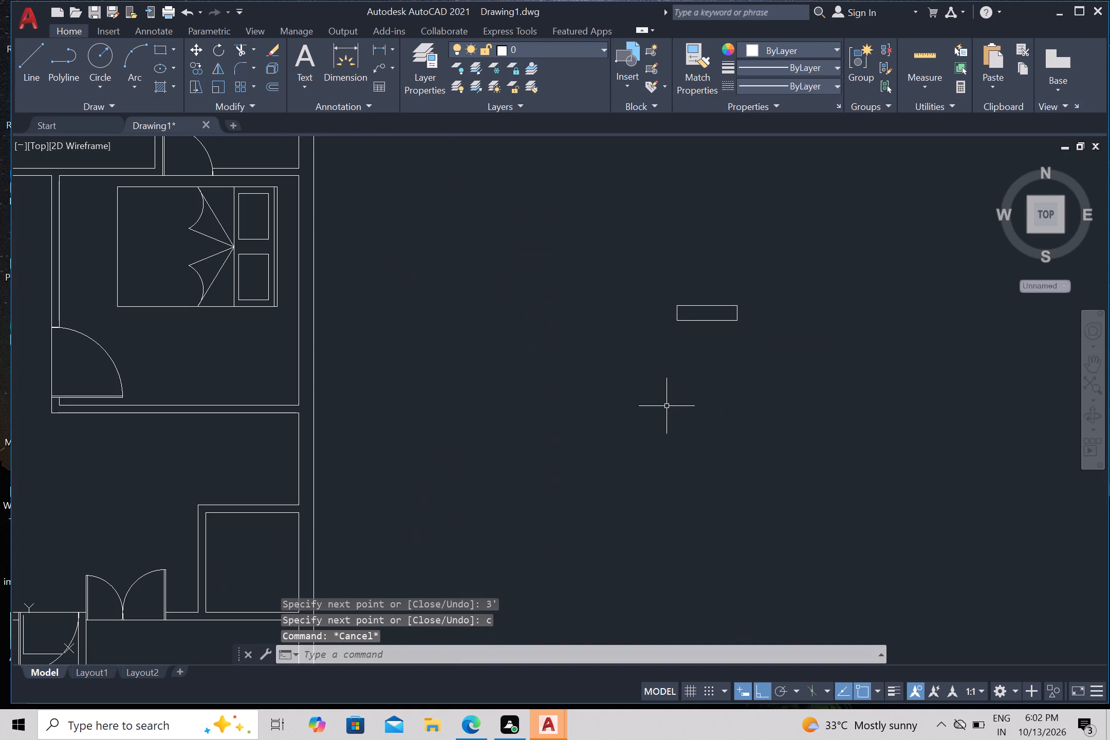
key(l)
key(Return)
scroll(698, 338, up, 2)
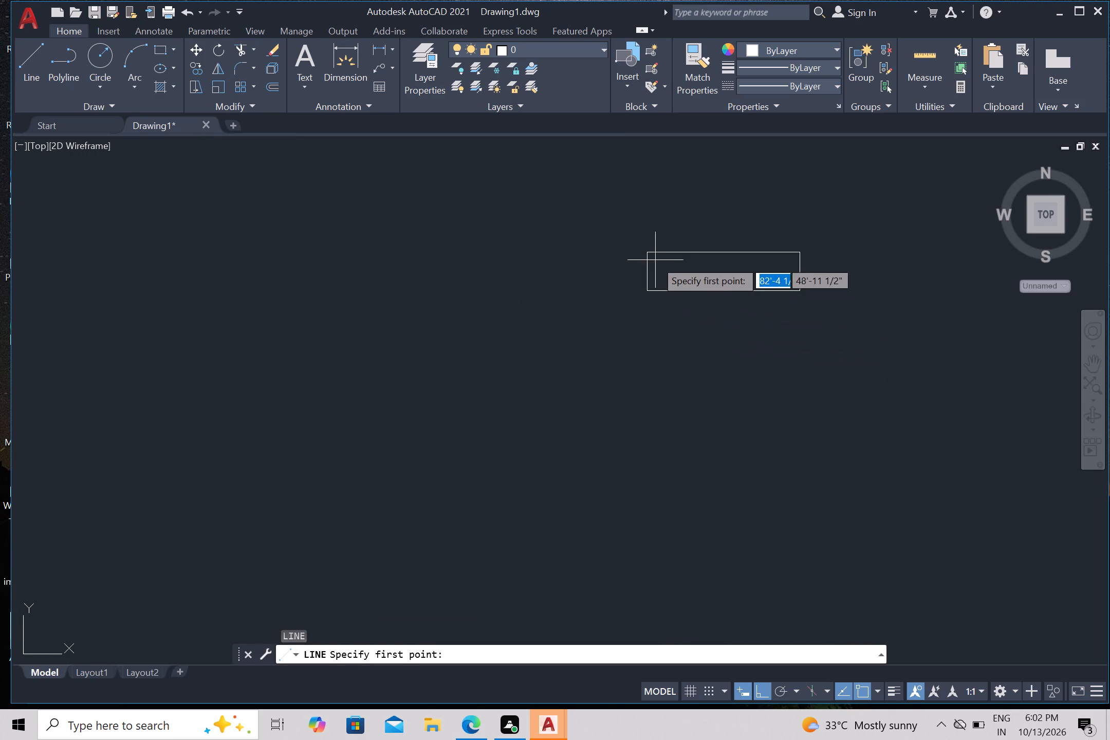
click(650, 276)
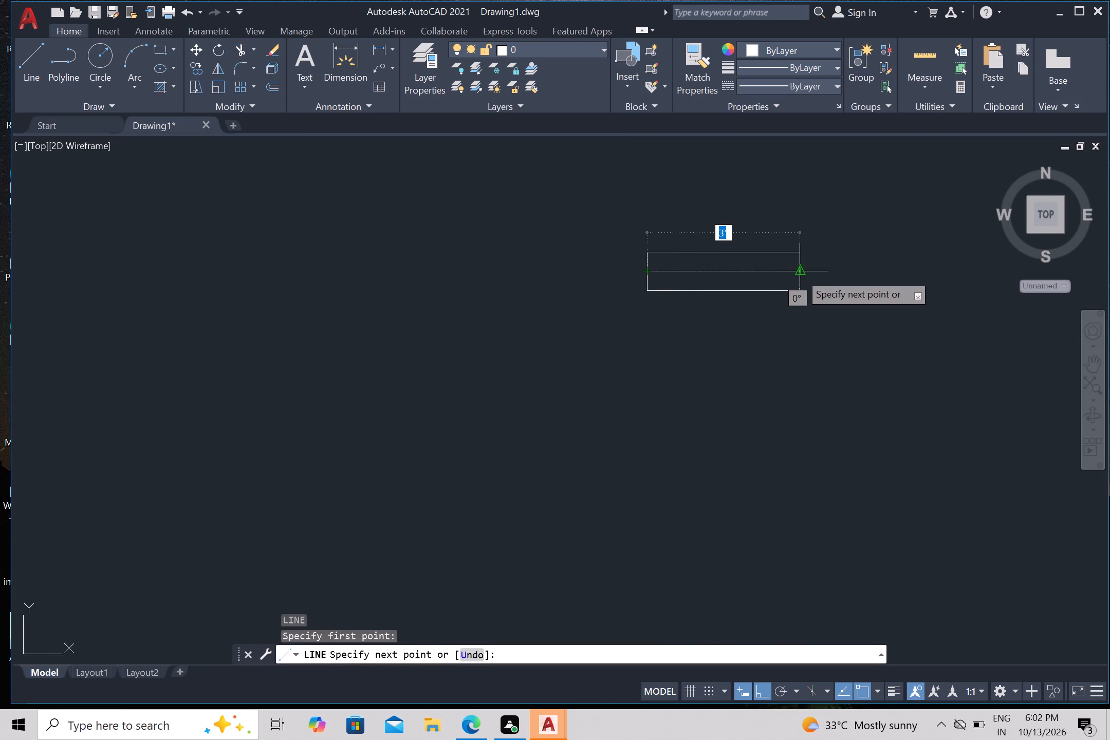
click(800, 273)
key(Escape)
Copy the whole window from its bottom edge's midpoint into the kitchen's bottom outer wall, slightly left of the sink, with Ortho off.
scroll(798, 290, down, 2)
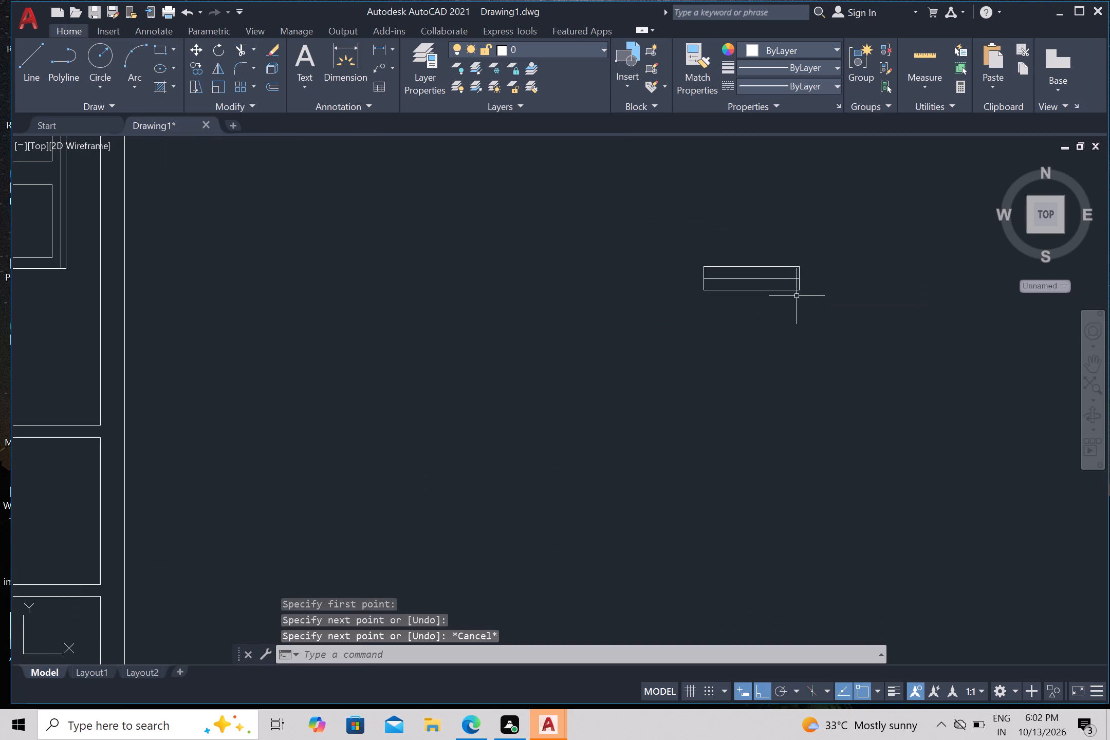
scroll(789, 310, down, 2)
middle_drag(679, 475, 691, 365)
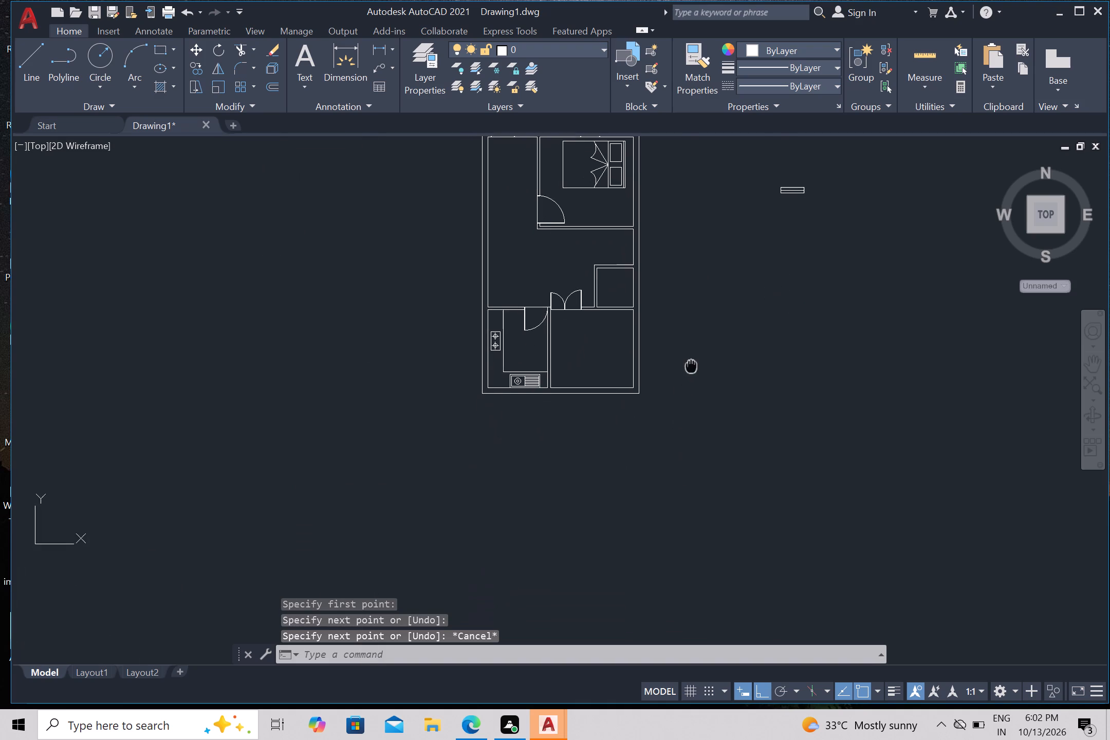
middle_drag(691, 365, 691, 364)
scroll(473, 423, up, 1)
middle_drag(467, 444, 399, 543)
middle_drag(906, 292, 859, 403)
drag(808, 169, 824, 194)
drag(925, 309, 926, 313)
key(c)
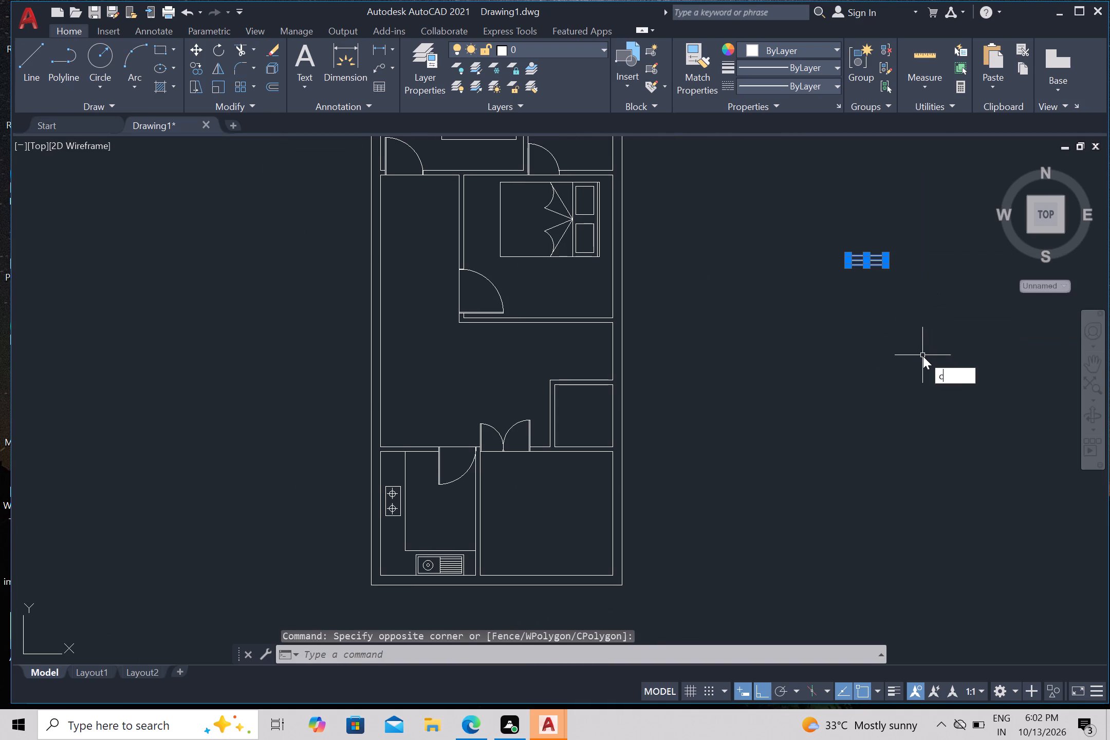
key(o)
key(Return)
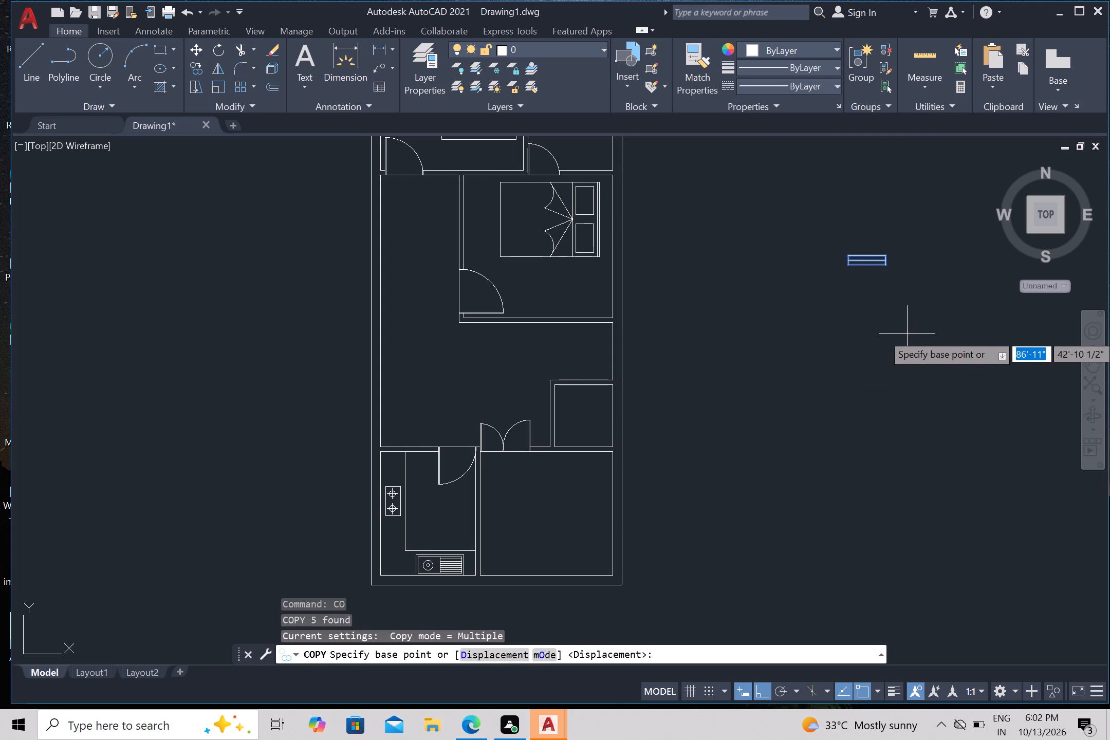
click(873, 267)
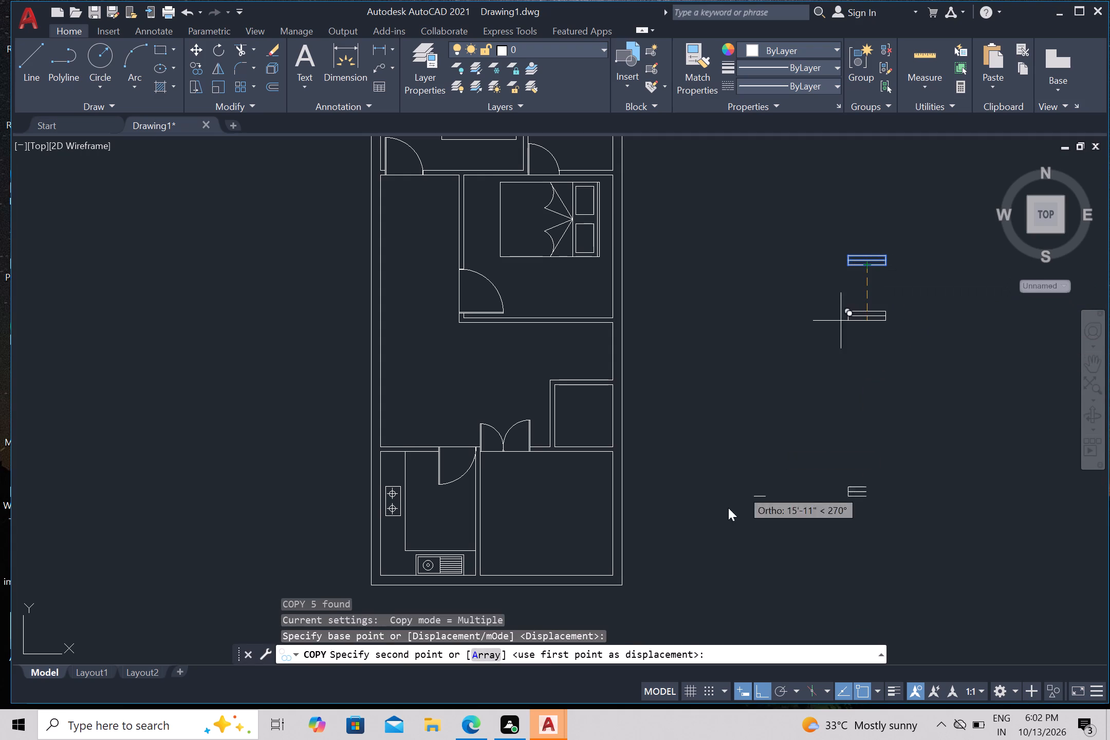
click(758, 689)
middle_drag(442, 602, 567, 502)
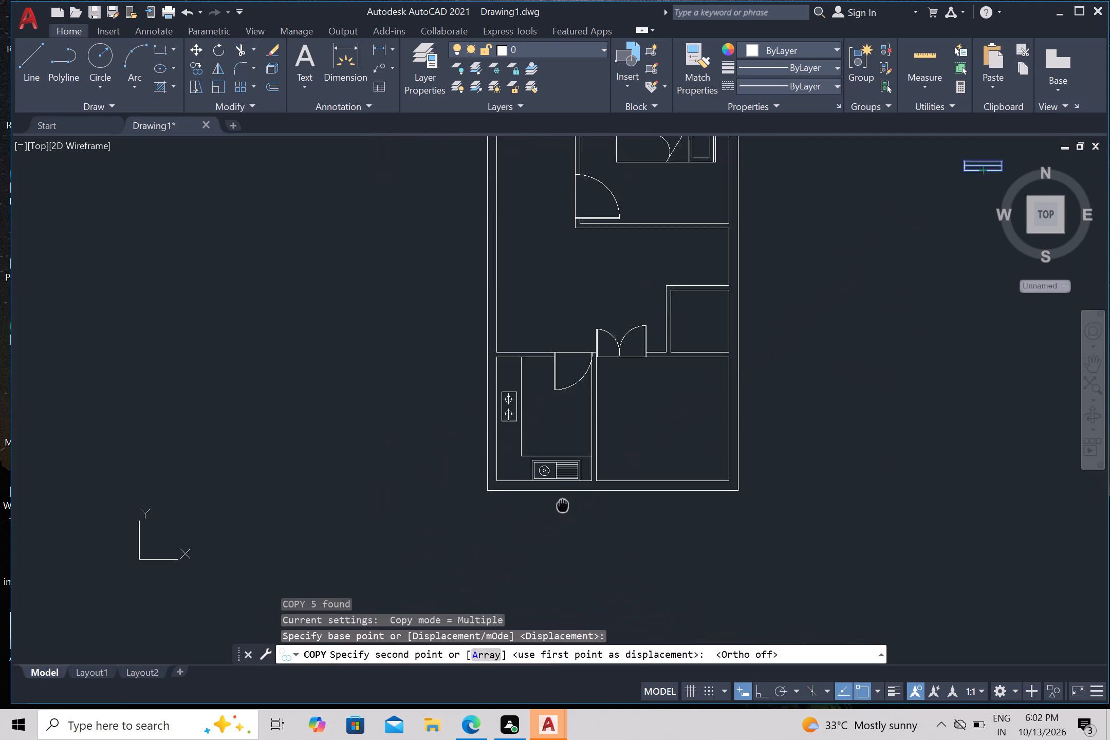
middle_drag(567, 502, 616, 477)
scroll(615, 478, up, 3)
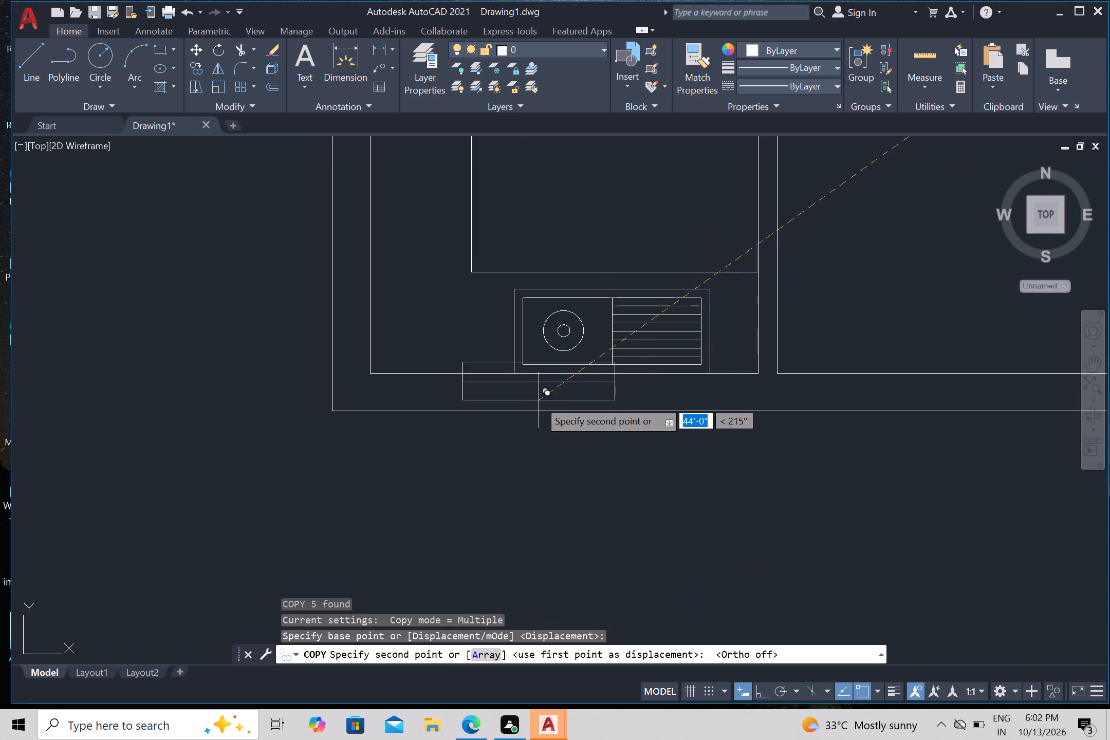
click(487, 406)
scroll(532, 453, down, 2)
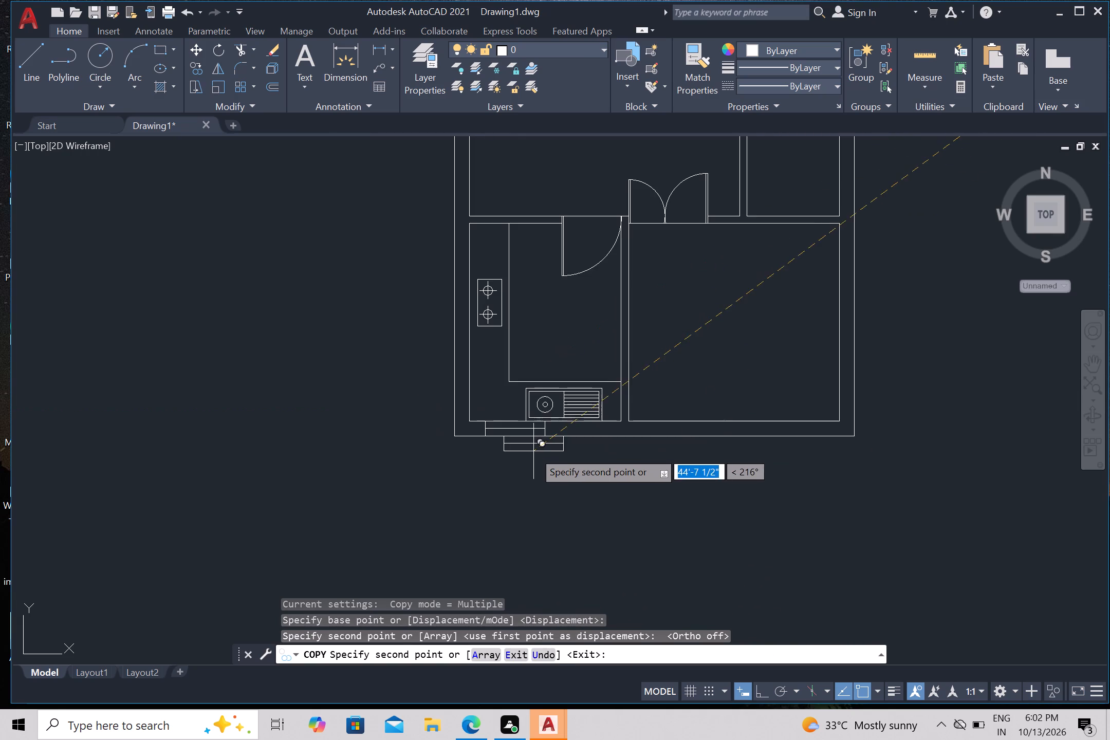
scroll(537, 467, down, 1)
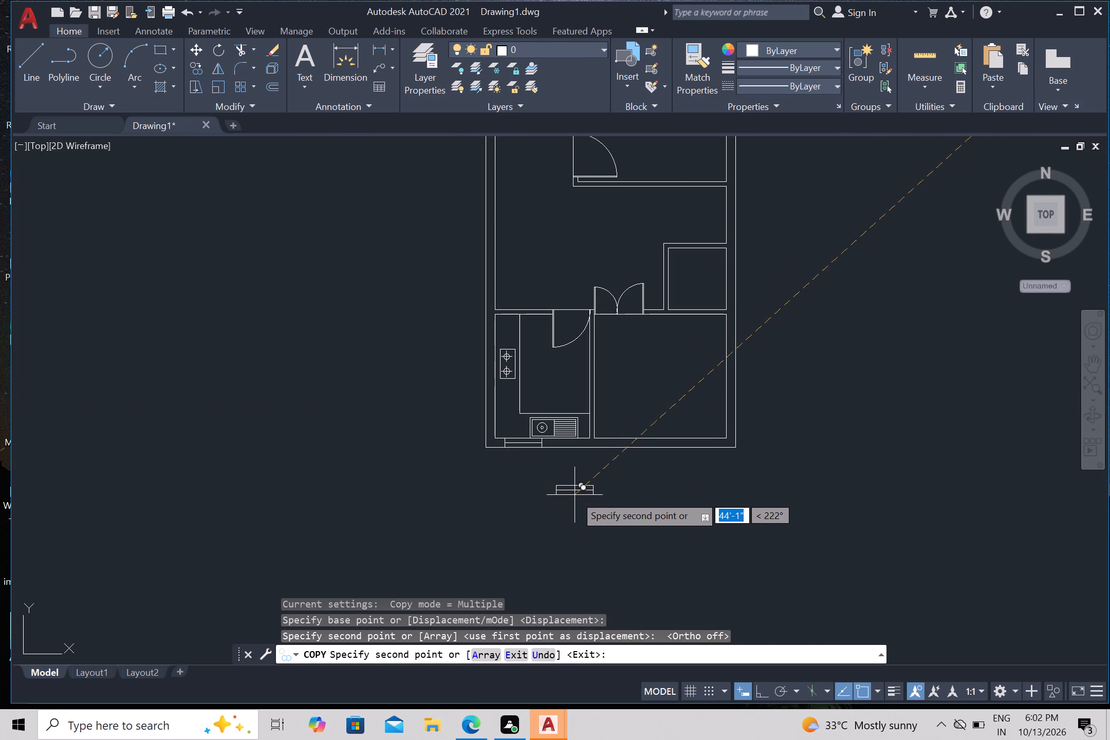
scroll(575, 495, down, 2)
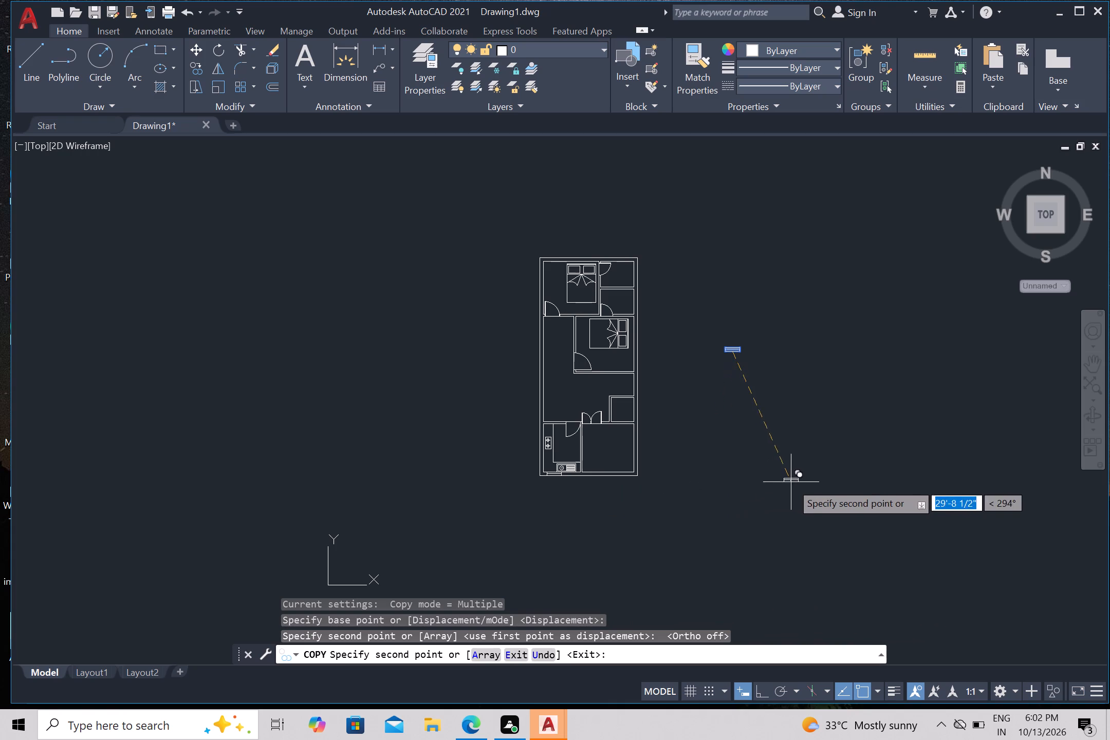
scroll(723, 462, up, 1)
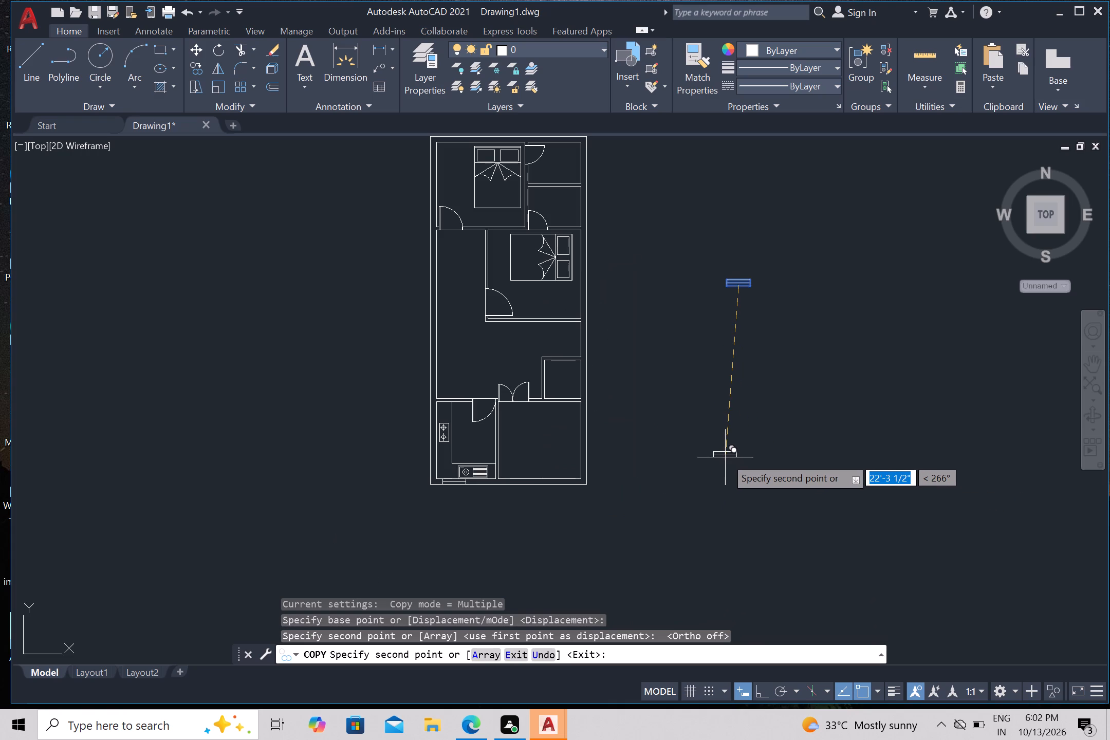
key(Escape)
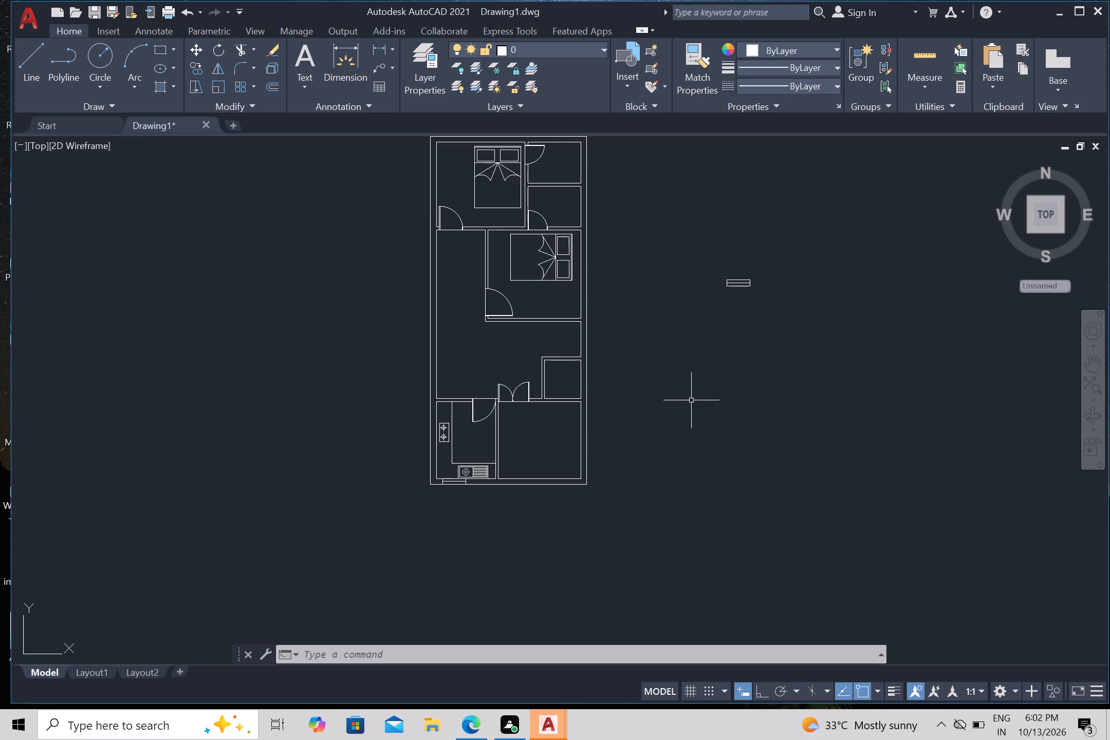
Draw a closed upright window outline 9" wide and 4' high in the empty space right of the plan, with Ortho on.
key(l)
key(Return)
click(687, 364)
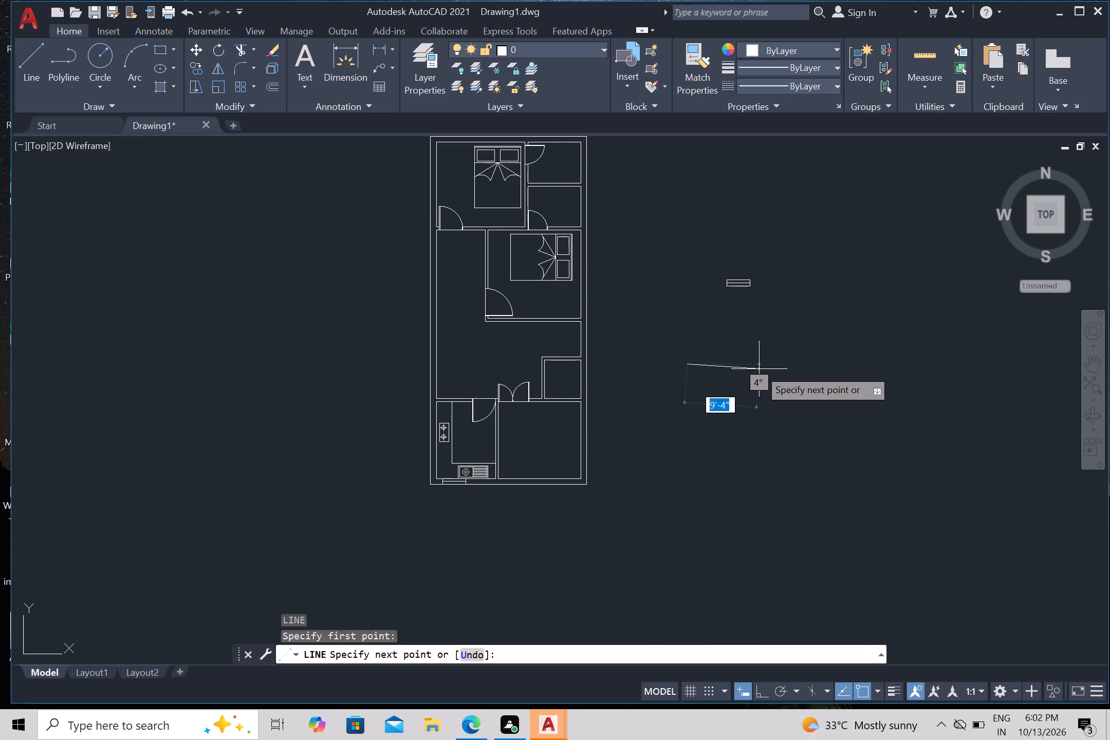
click(758, 693)
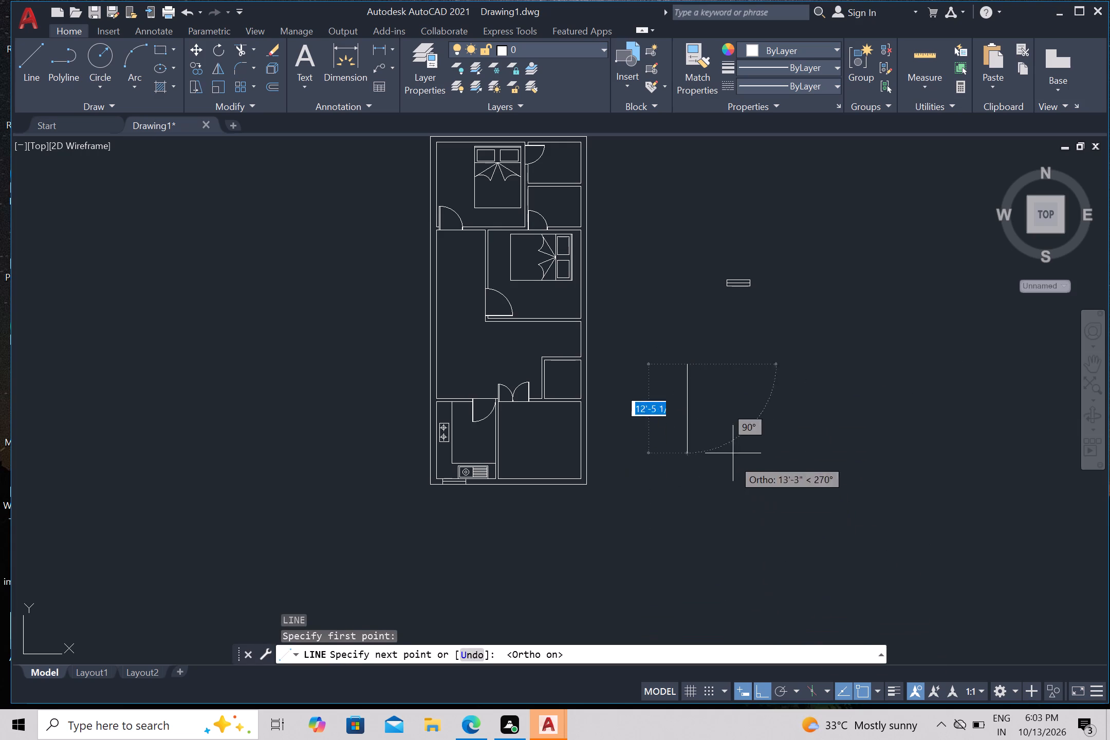
key(9)
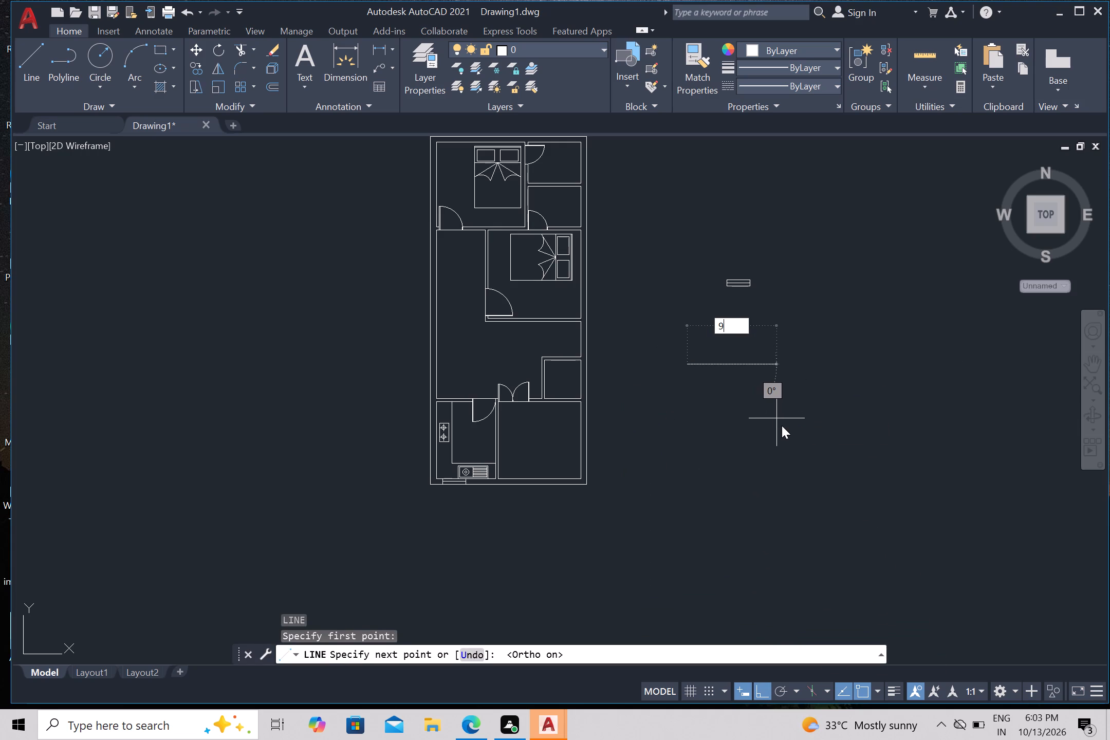
key(shift+quotedbl)
key(Return)
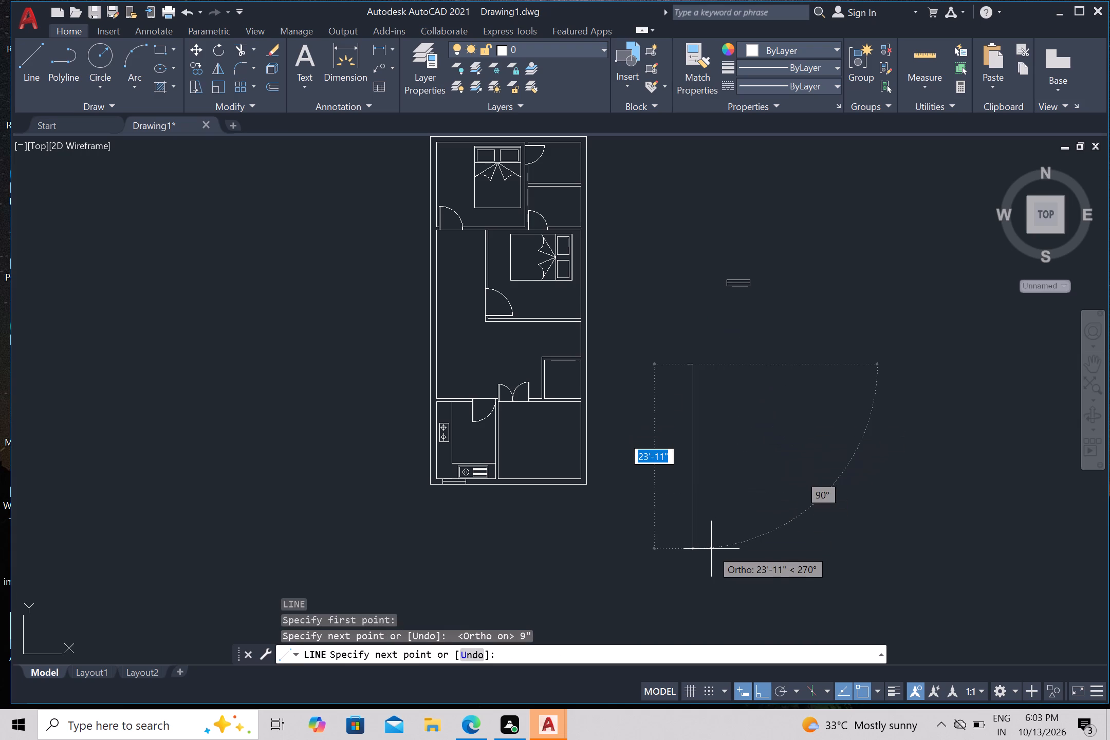
text(4')
key(Return)
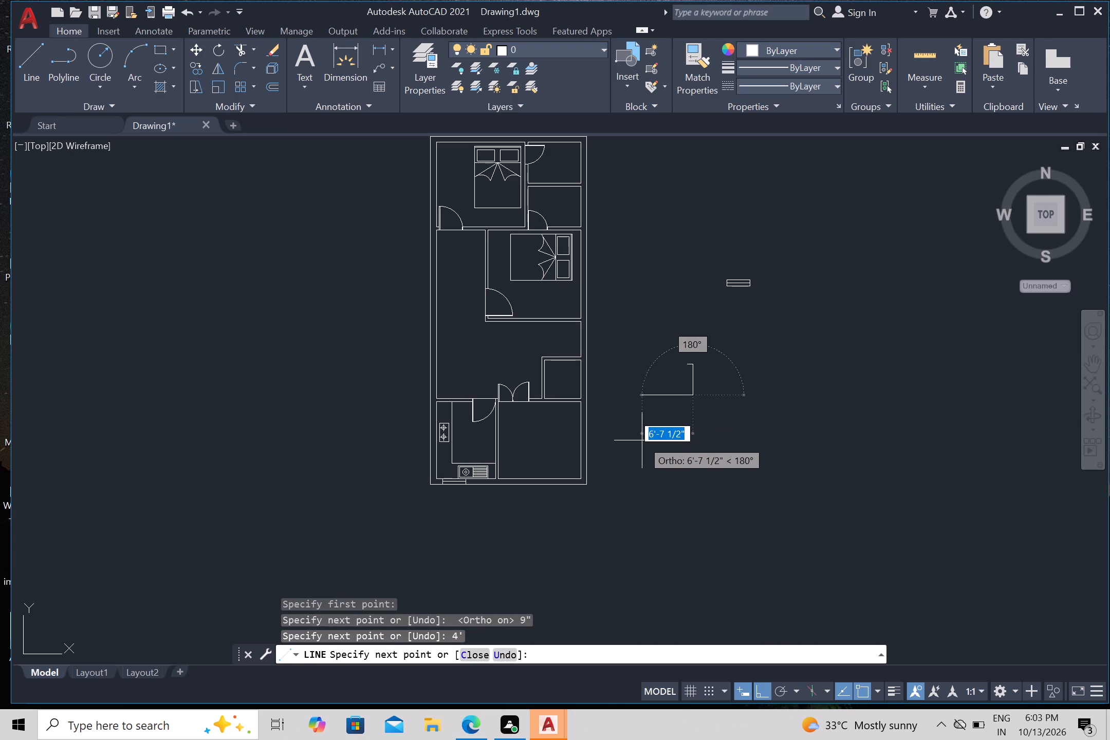
key(9)
key(shift+quotedbl)
key(Return)
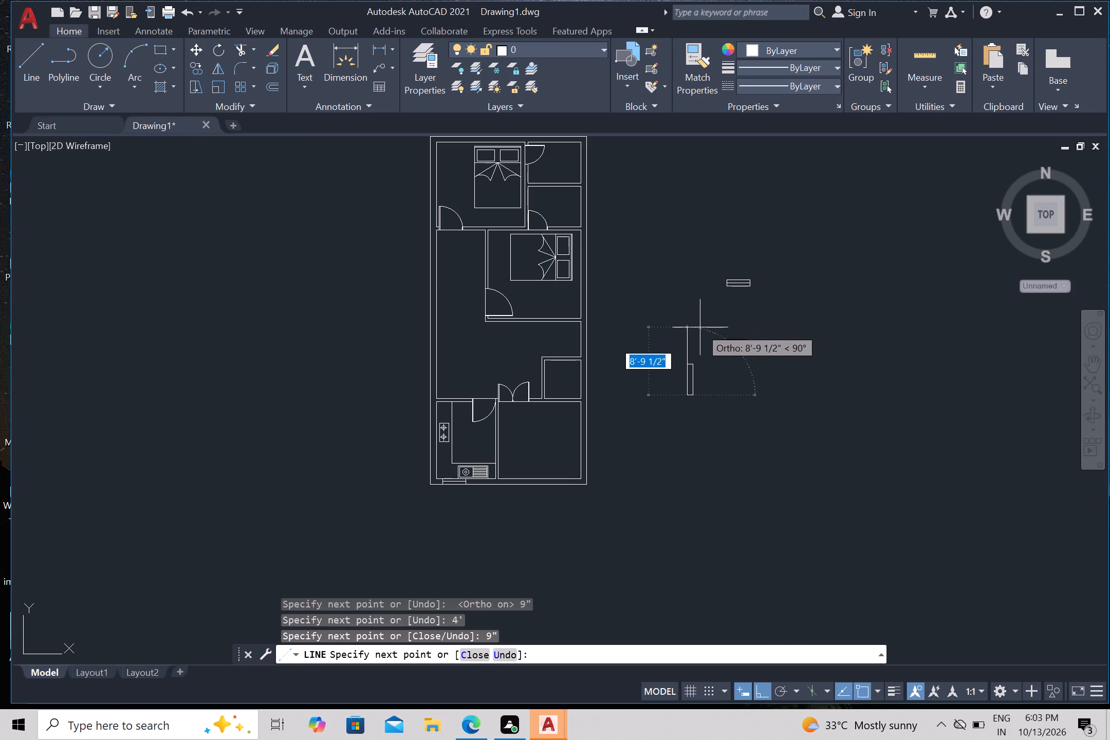
key(c)
key(Return)
Draw a vertical centre line through the 4' window outline, joining the midpoints of its two short sides.
scroll(697, 391, up, 2)
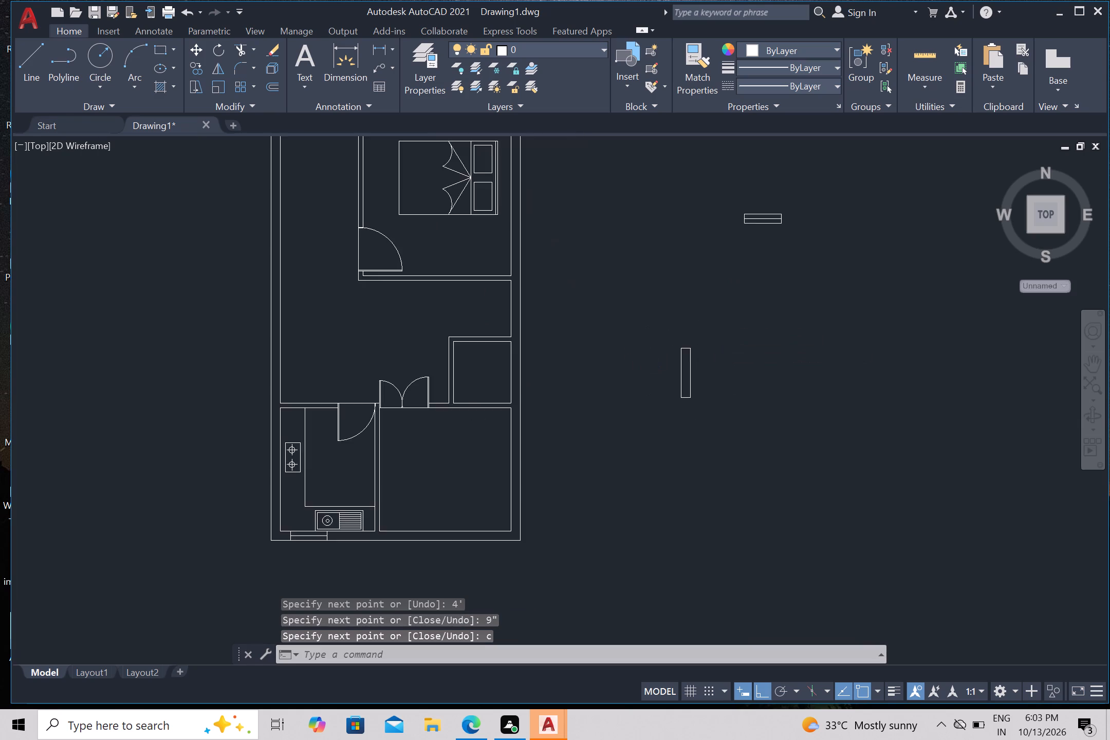
key(Escape)
key(l)
key(Return)
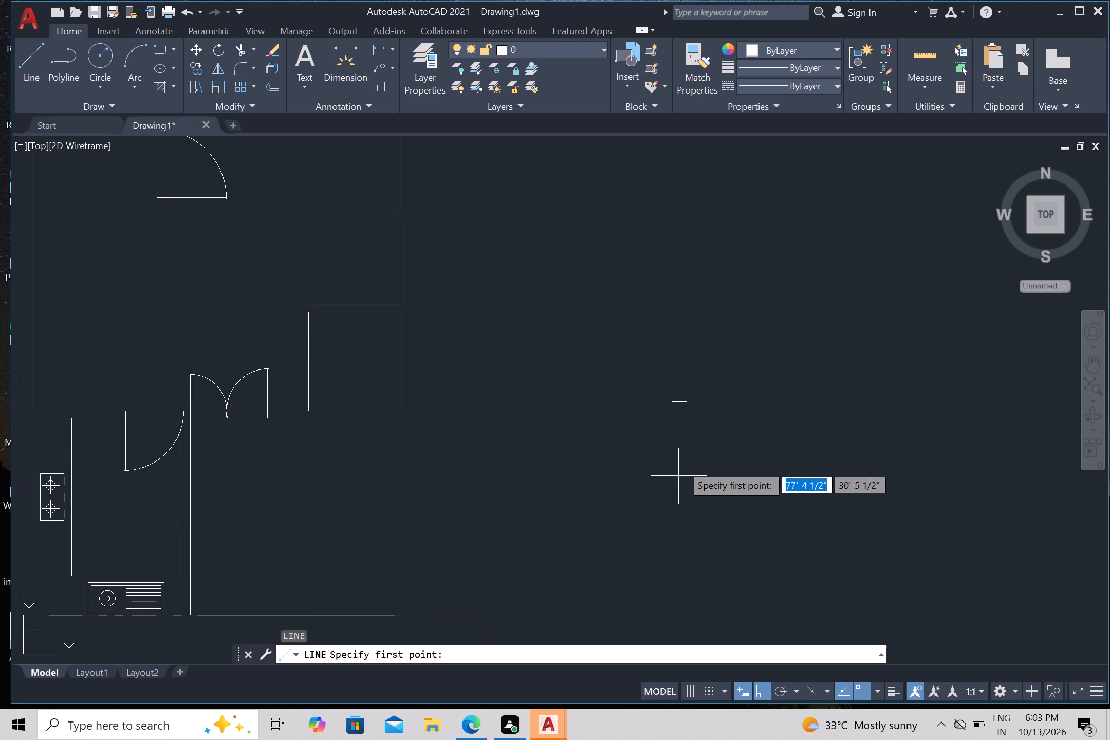
scroll(679, 333, up, 2)
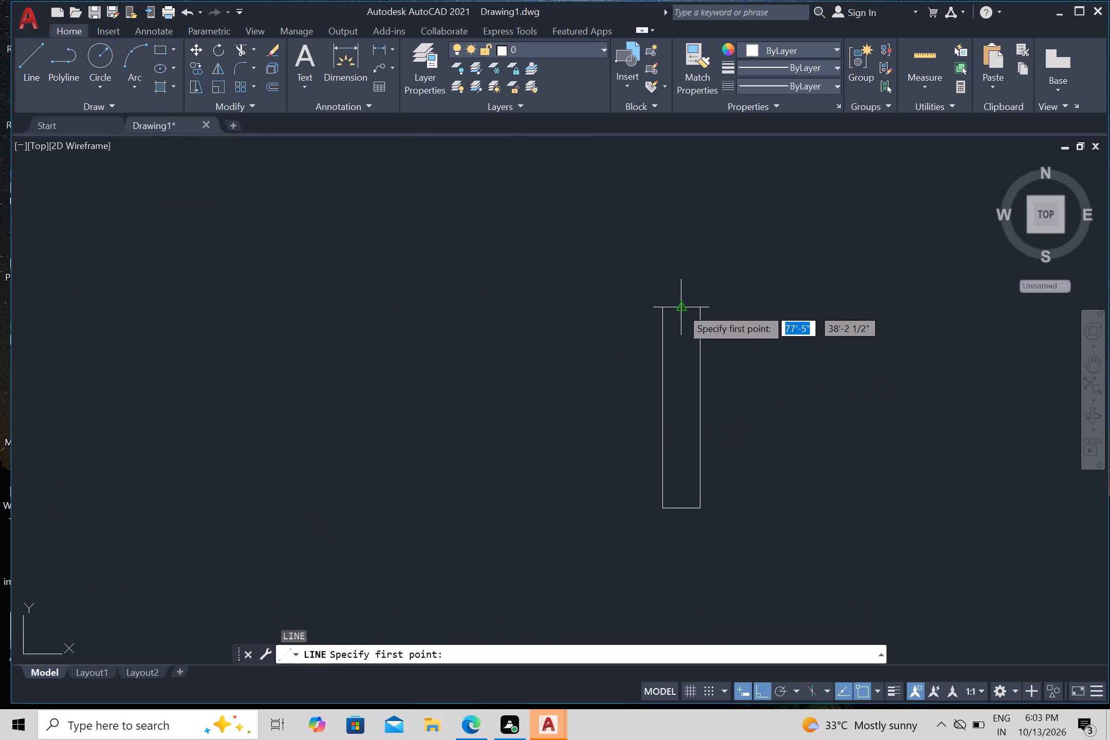
click(681, 308)
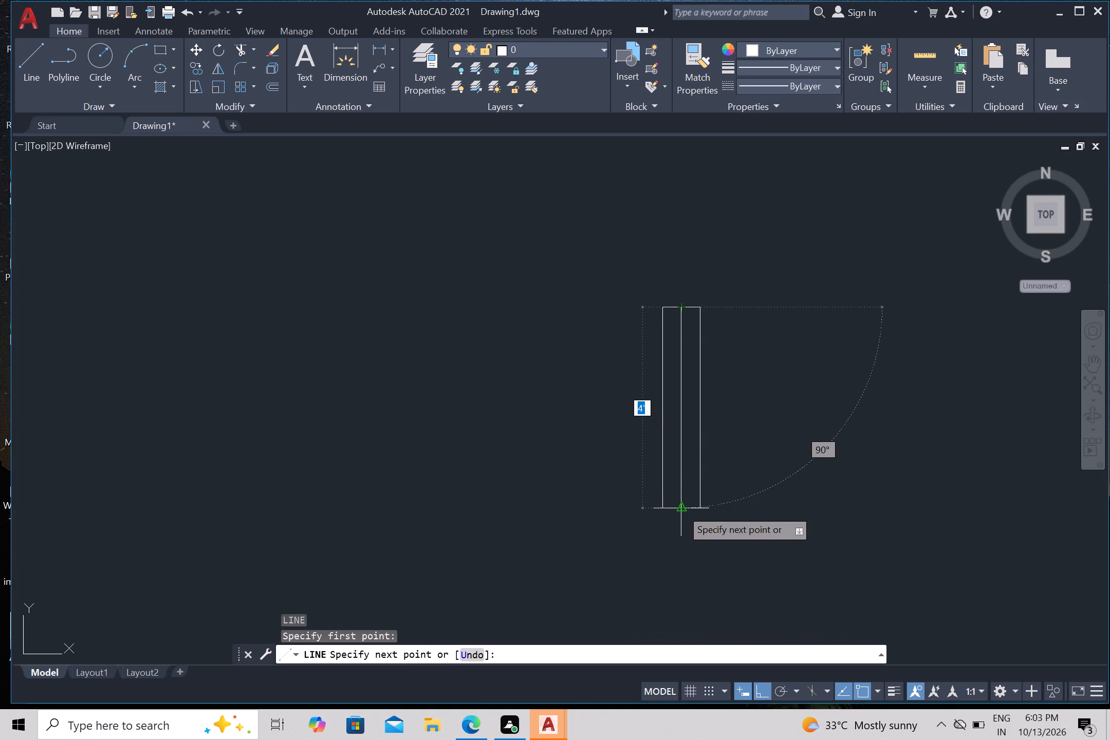
click(681, 509)
scroll(681, 507, down, 1)
key(Escape)
scroll(685, 506, down, 2)
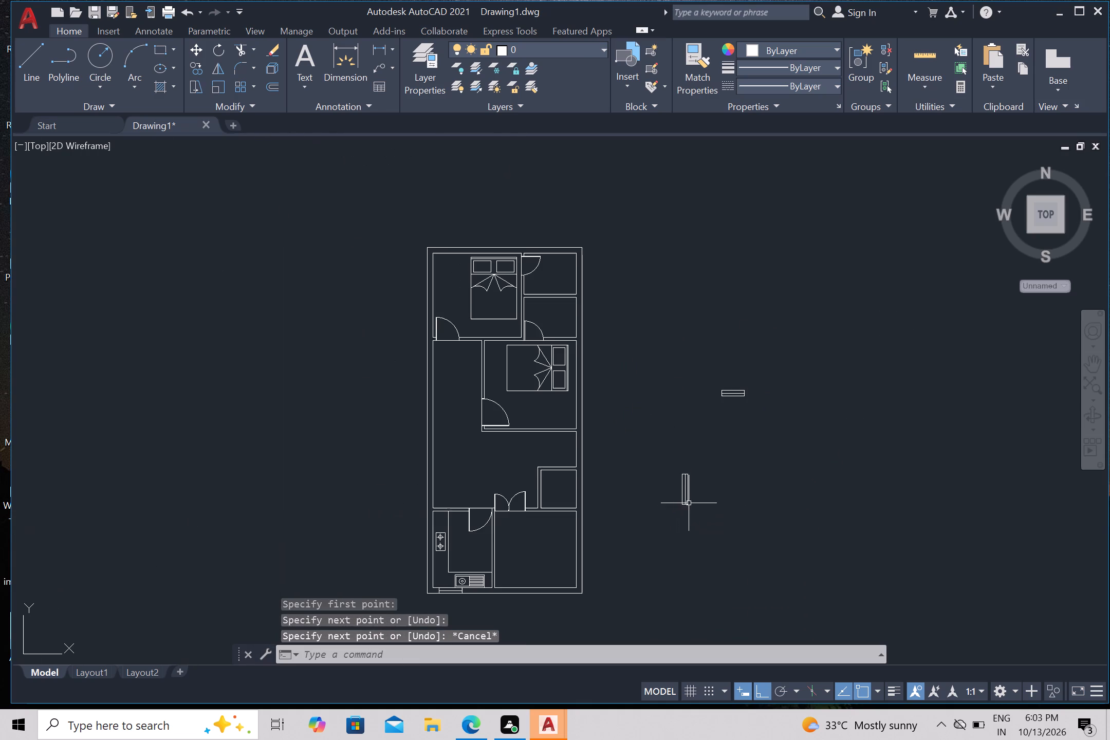
Copy the whole 4' window from its lower right corner into the hall's right outer wall, just above the small room, with Ortho off.
scroll(689, 503, down, 1)
middle_drag(671, 538, 657, 496)
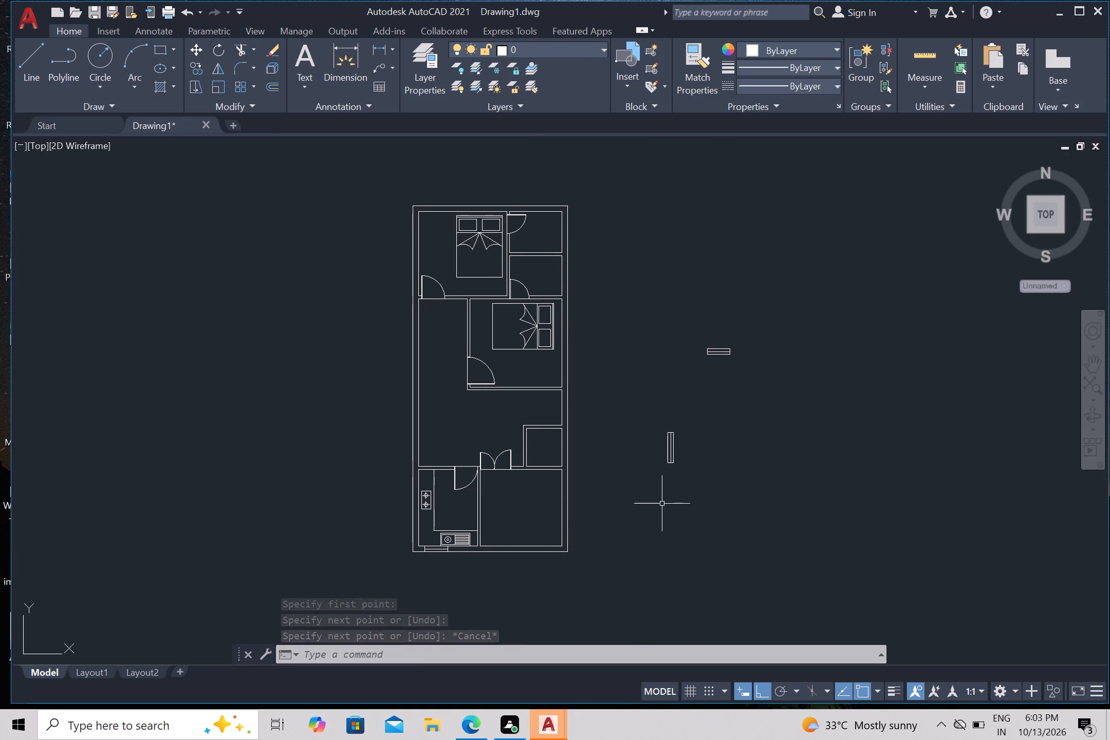
click(641, 421)
click(706, 486)
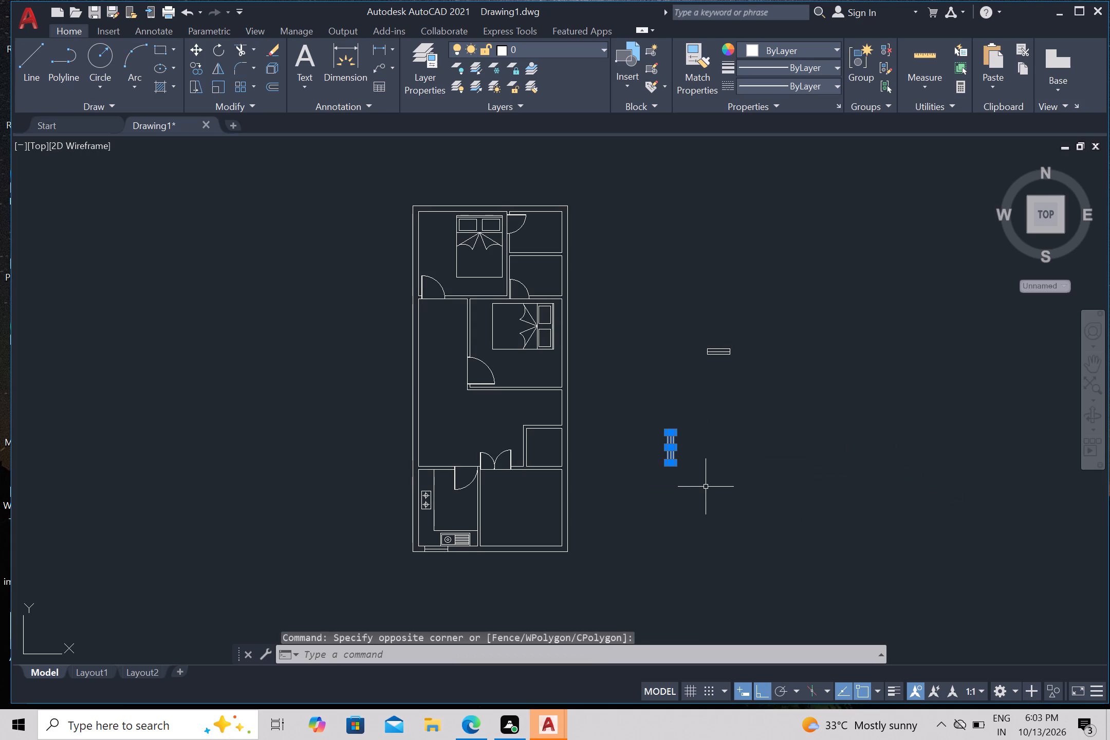
text(co)
key(Return)
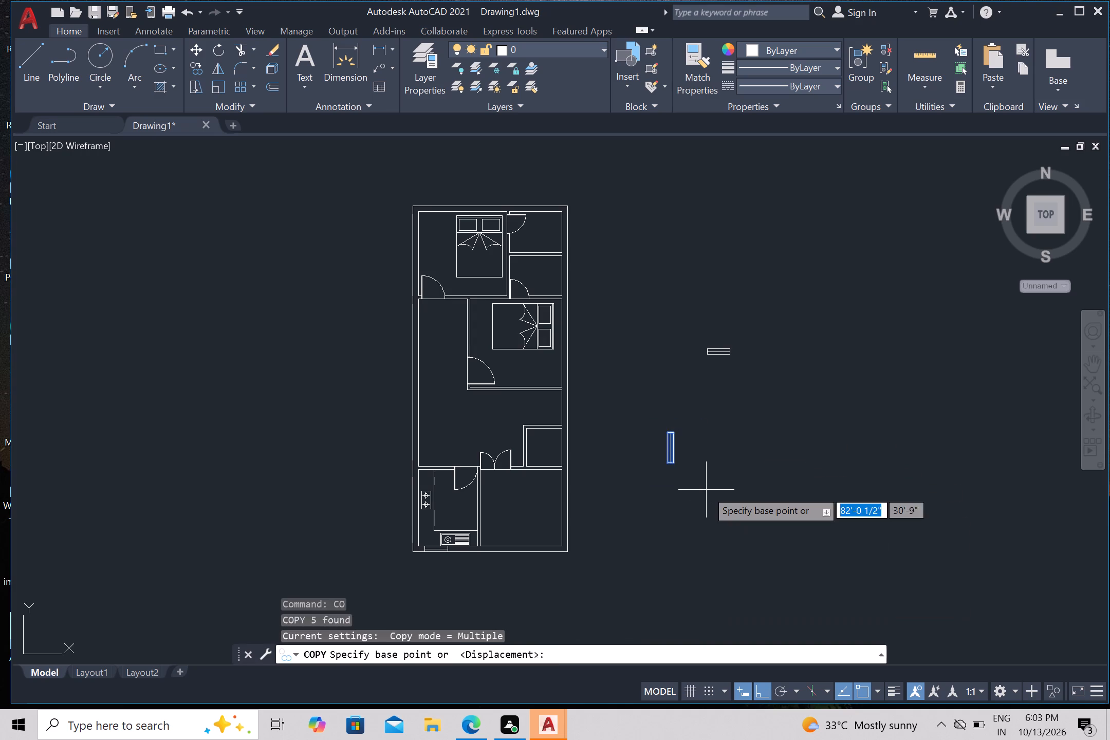
scroll(690, 485, up, 1)
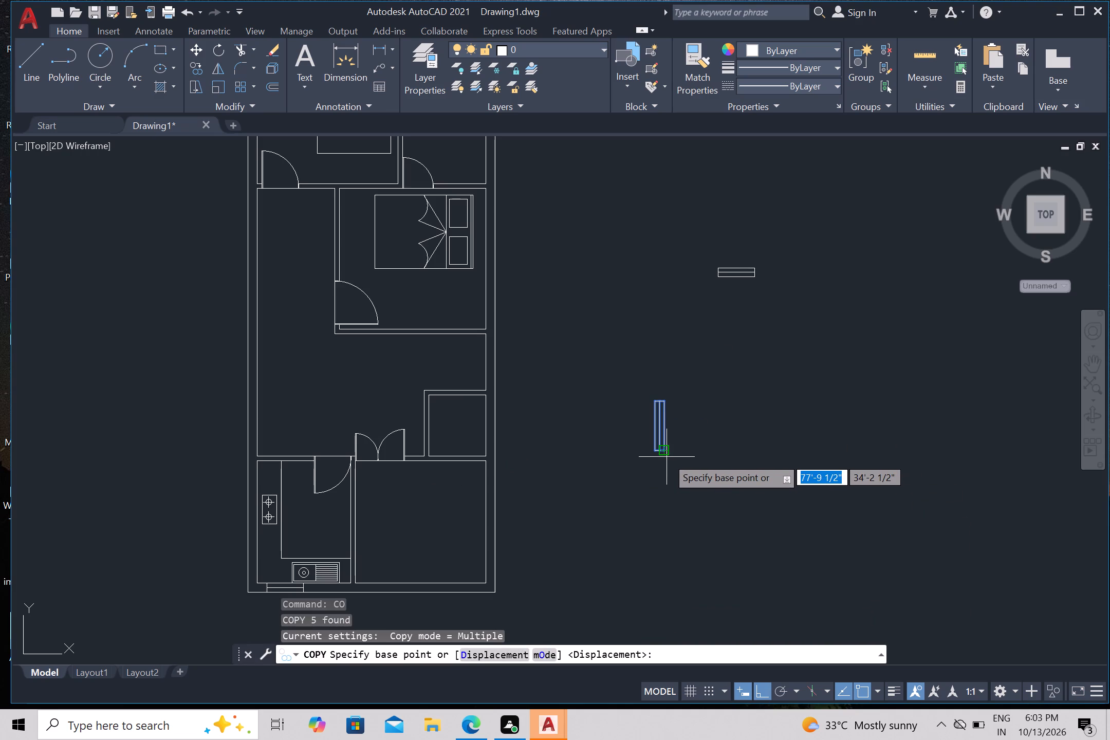
click(663, 451)
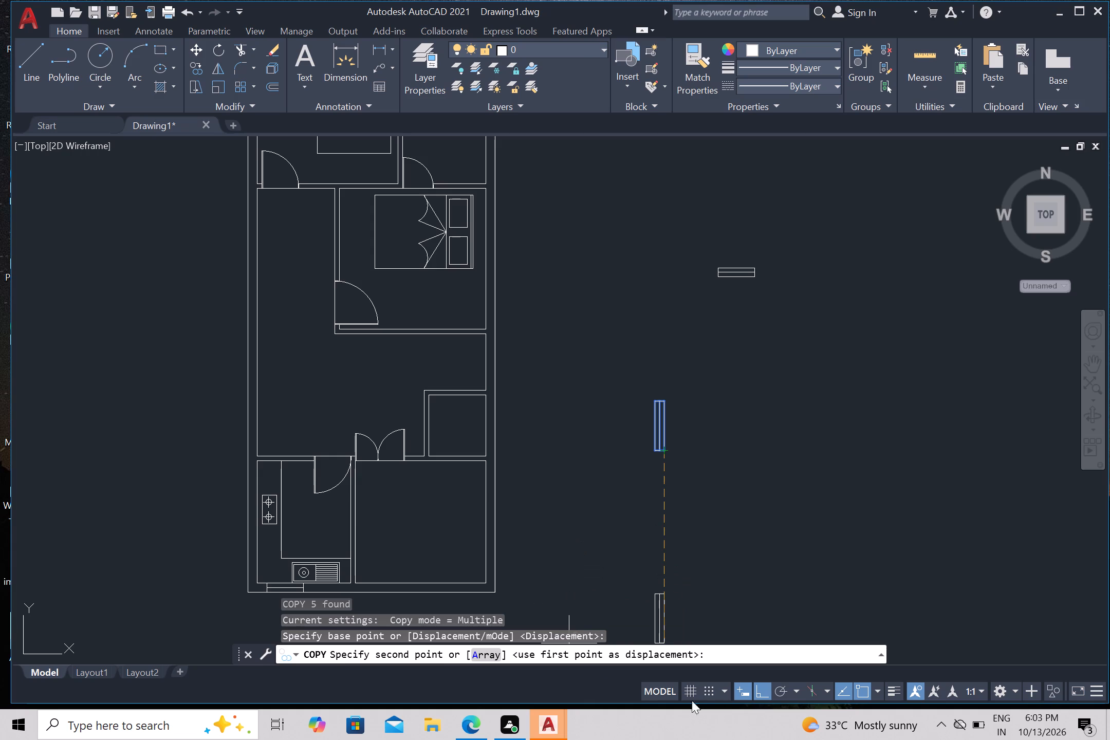
click(762, 691)
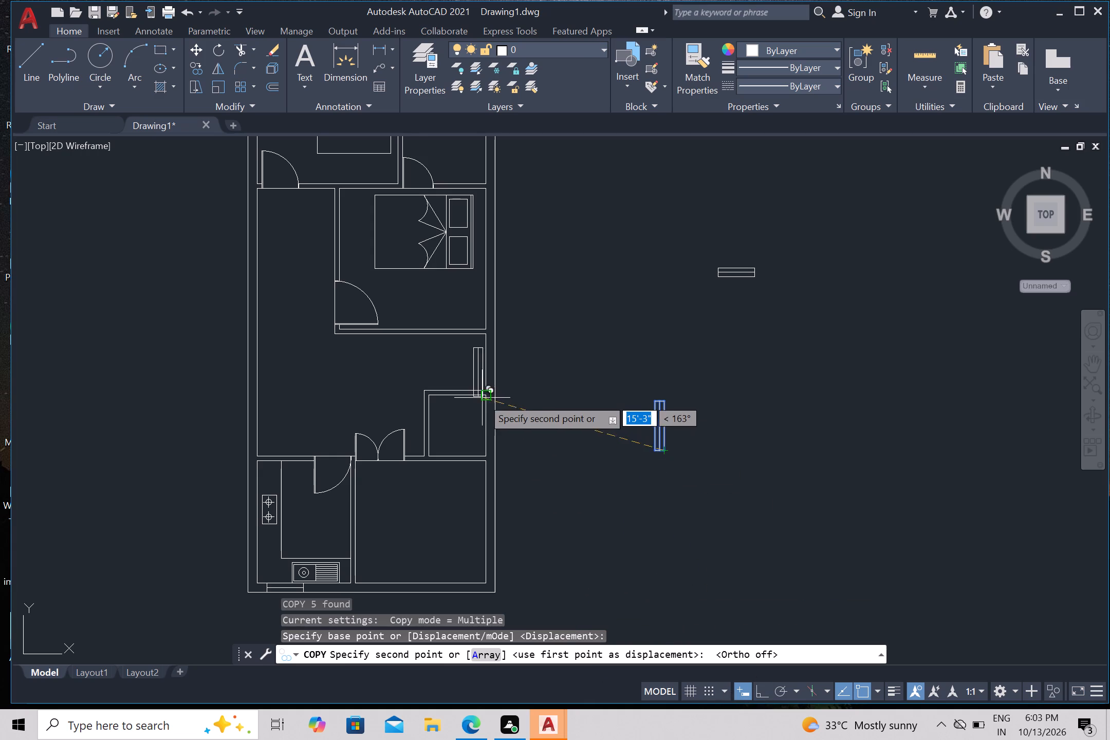
scroll(485, 400, up, 3)
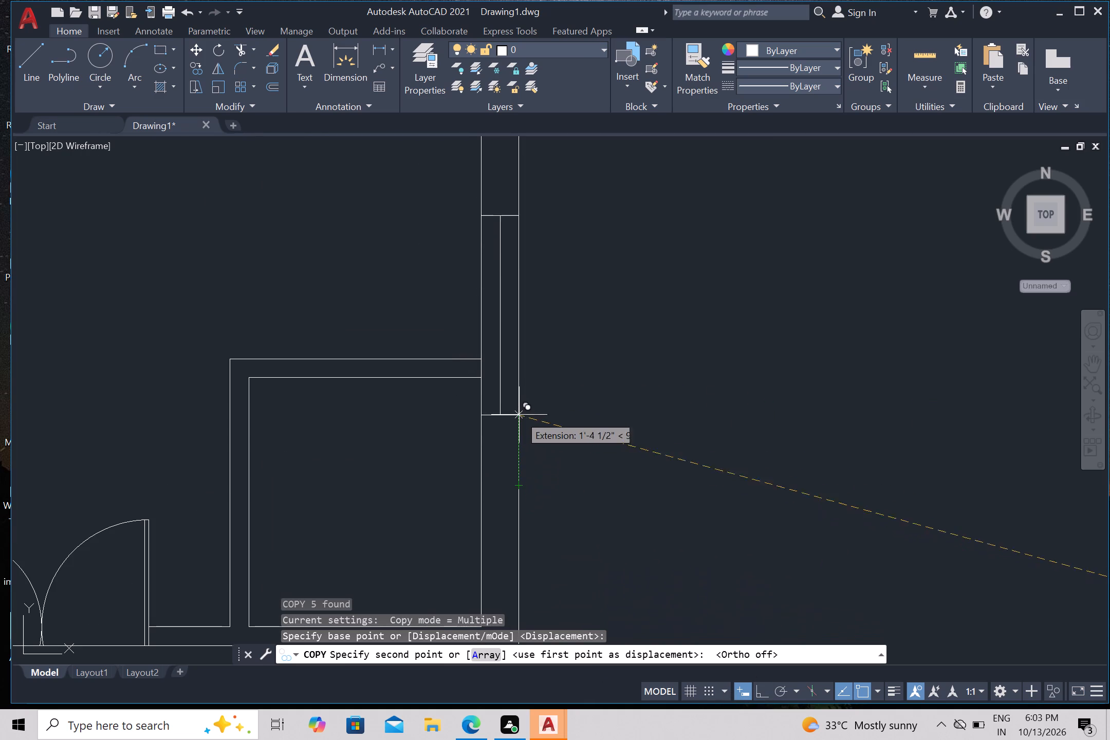
click(512, 344)
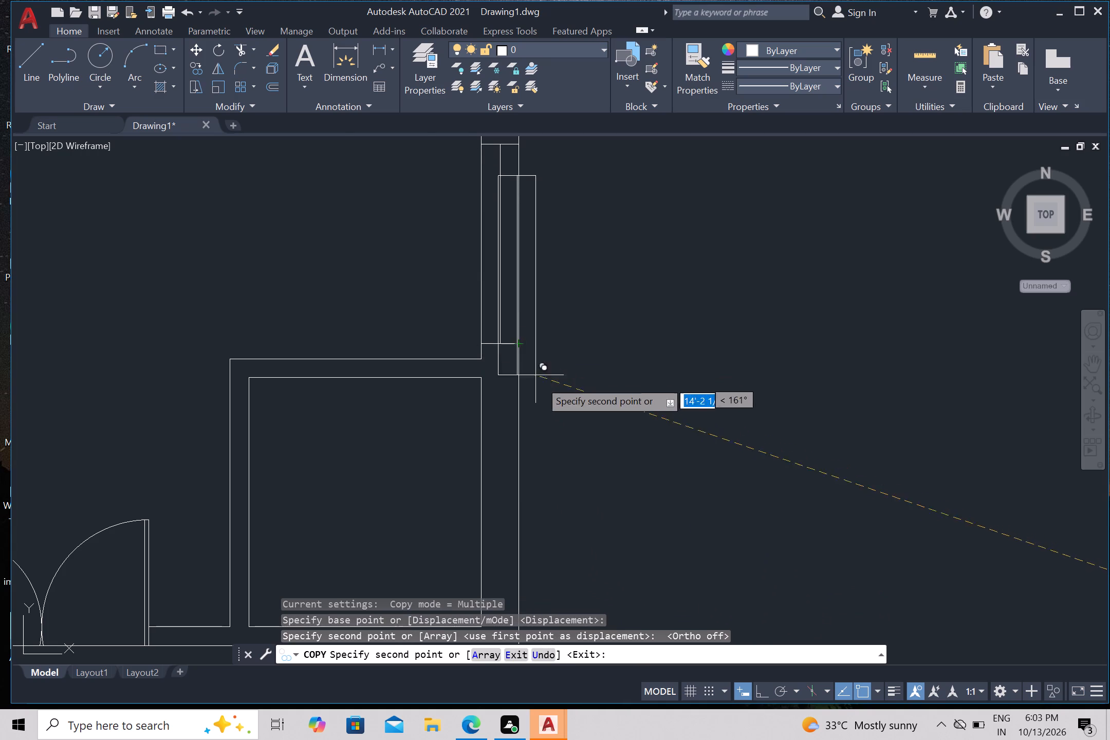
Place another copy of the 4' window in the hall's left outer wall, about 5'-3 1/2" above the hall's lower left inner corner.
scroll(546, 385, down, 3)
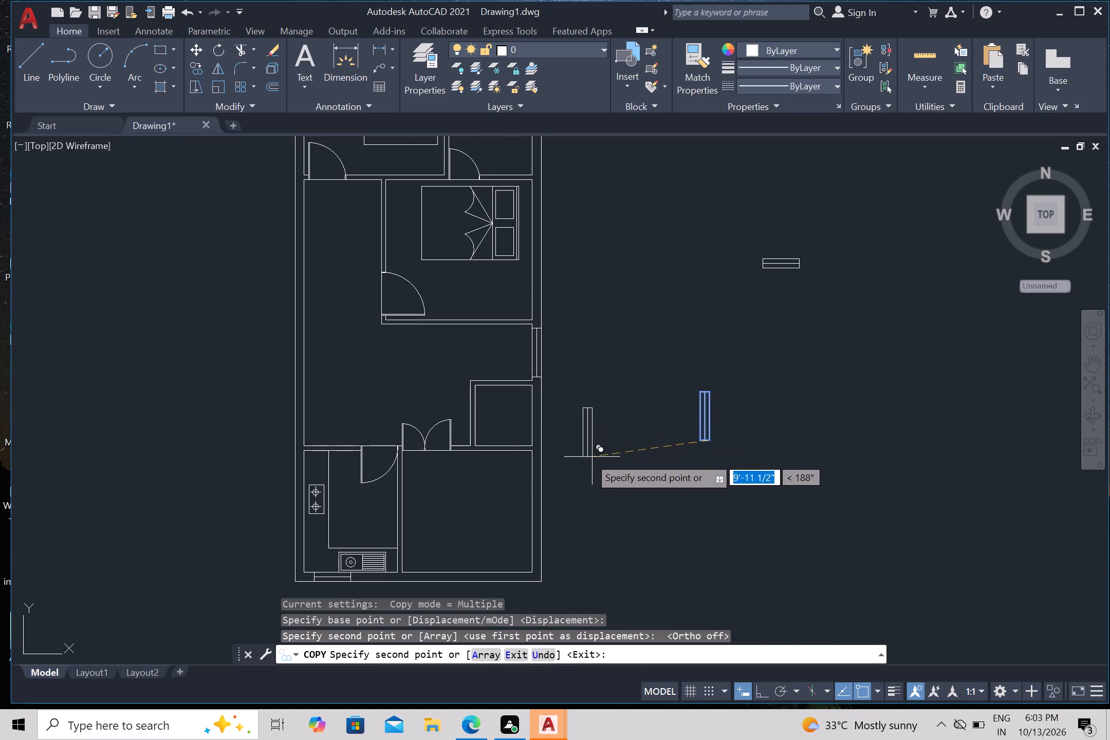
scroll(292, 431, up, 2)
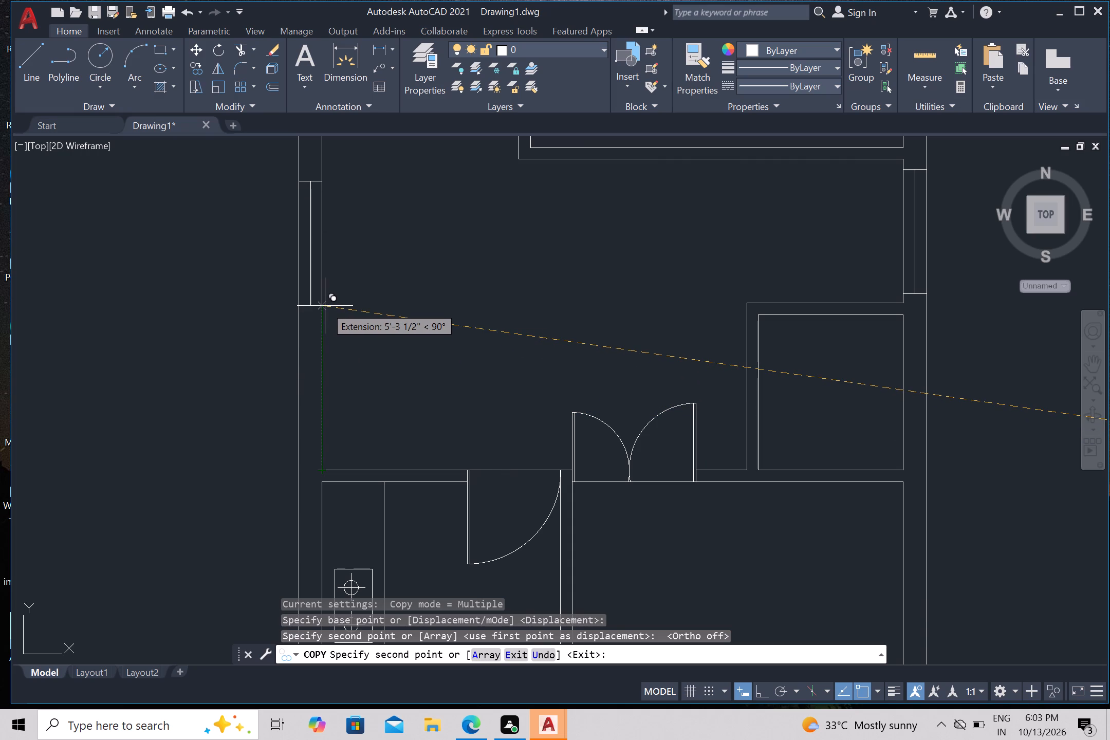
click(325, 306)
Place another copy of the 4' window in the top left bedroom's left outer wall, a little above the door.
scroll(345, 350, down, 3)
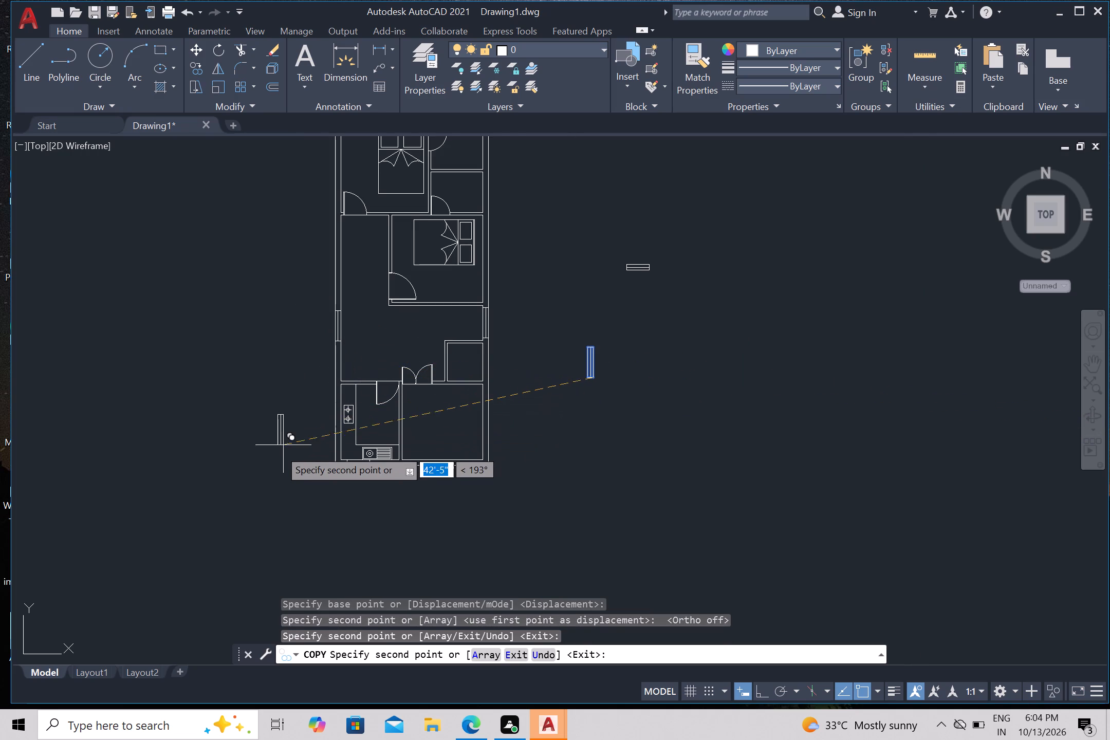
middle_drag(289, 350, 338, 469)
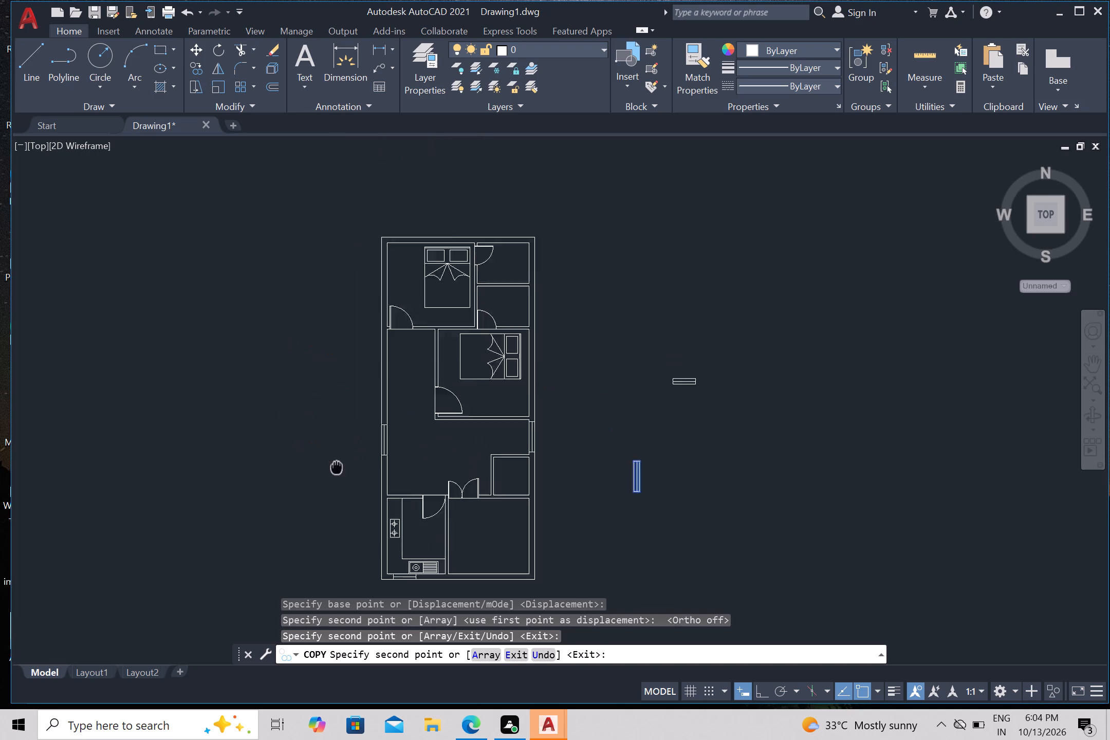
middle_drag(338, 469, 385, 573)
scroll(441, 447, up, 5)
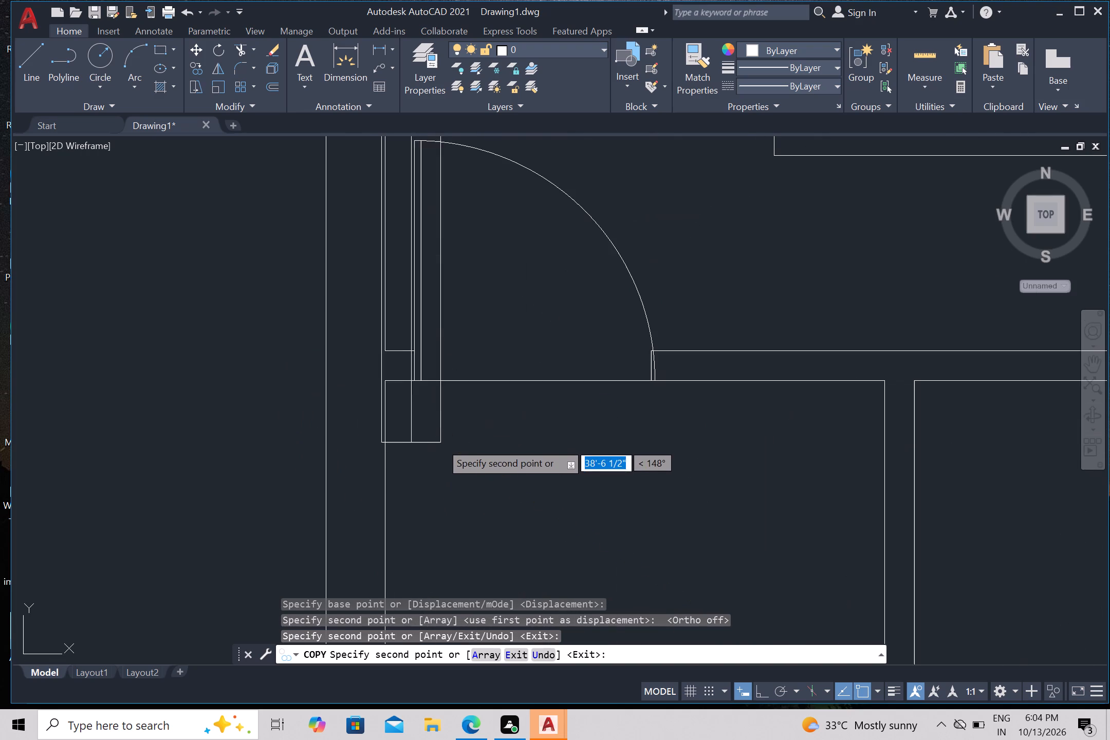
middle_drag(382, 381, 413, 579)
scroll(382, 385, down, 1)
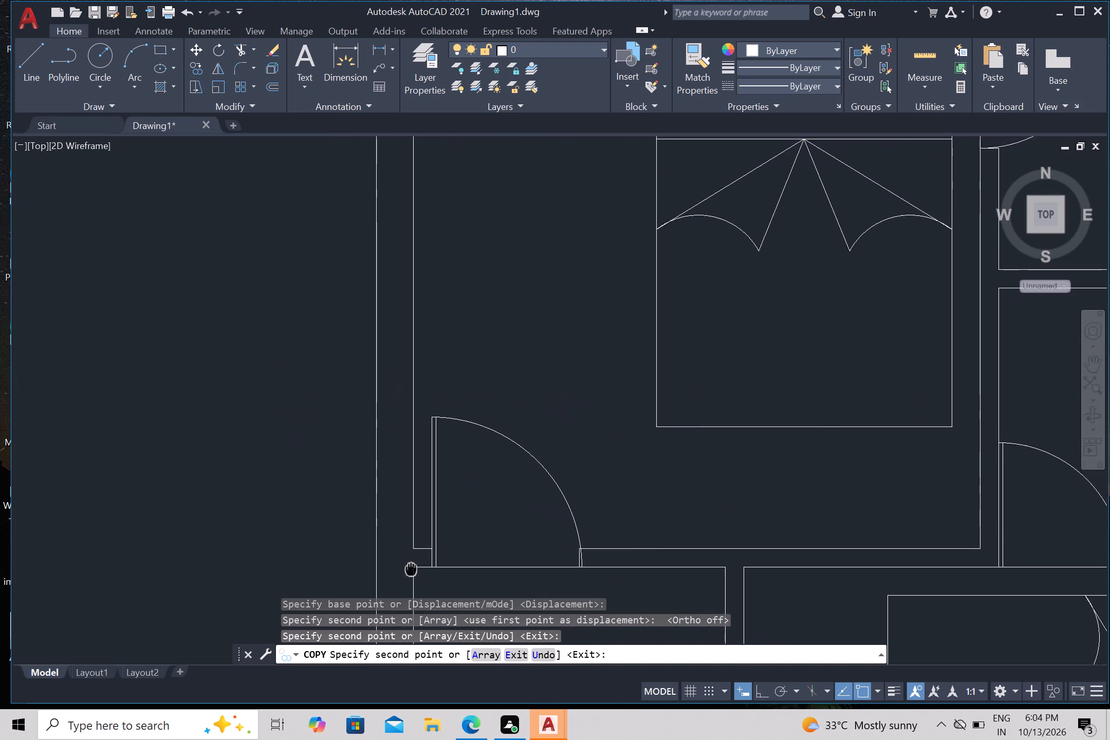
middle_drag(413, 579, 415, 592)
scroll(415, 592, up, 1)
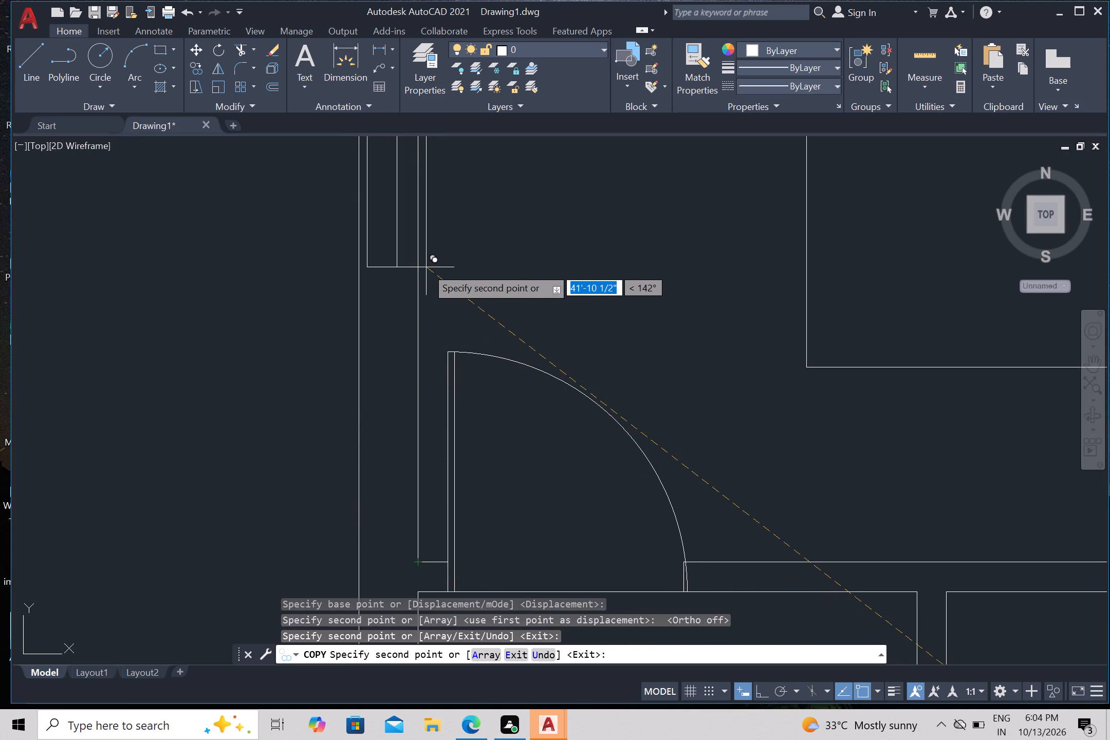
click(414, 269)
Place a last copy of the 4' window in the middle bedroom's right outer wall, behind the bed's headboard, and end the copying.
scroll(434, 300, down, 3)
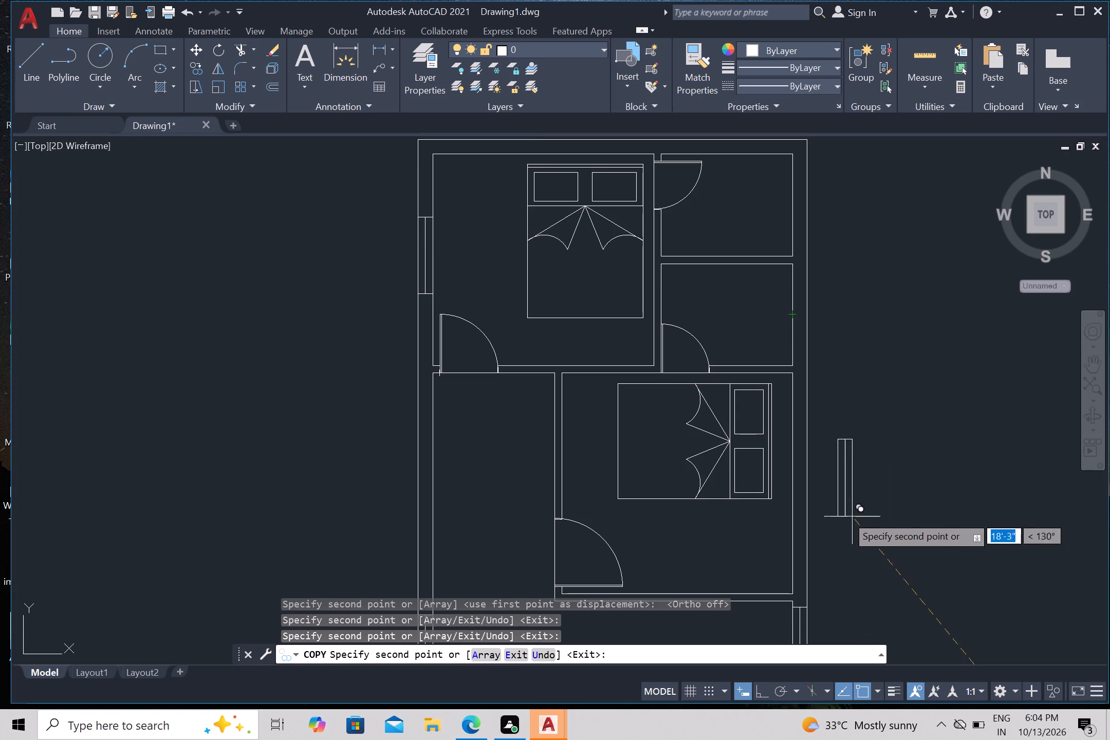
scroll(825, 504, up, 1)
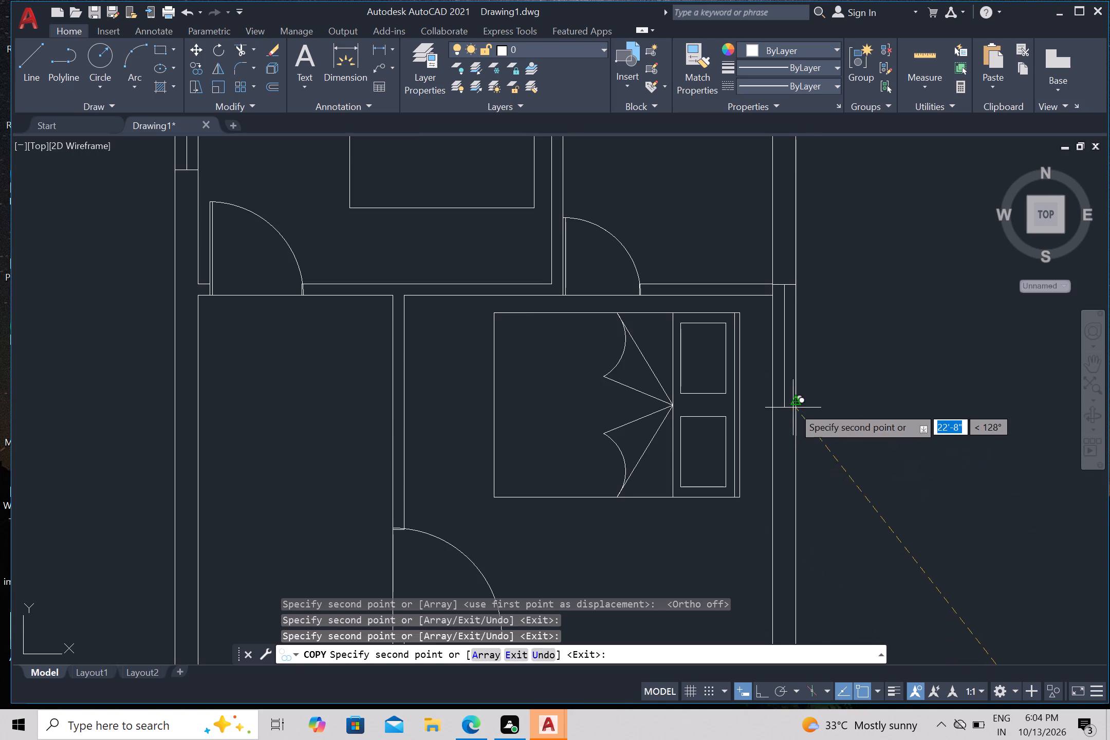
click(795, 483)
scroll(816, 479, down, 2)
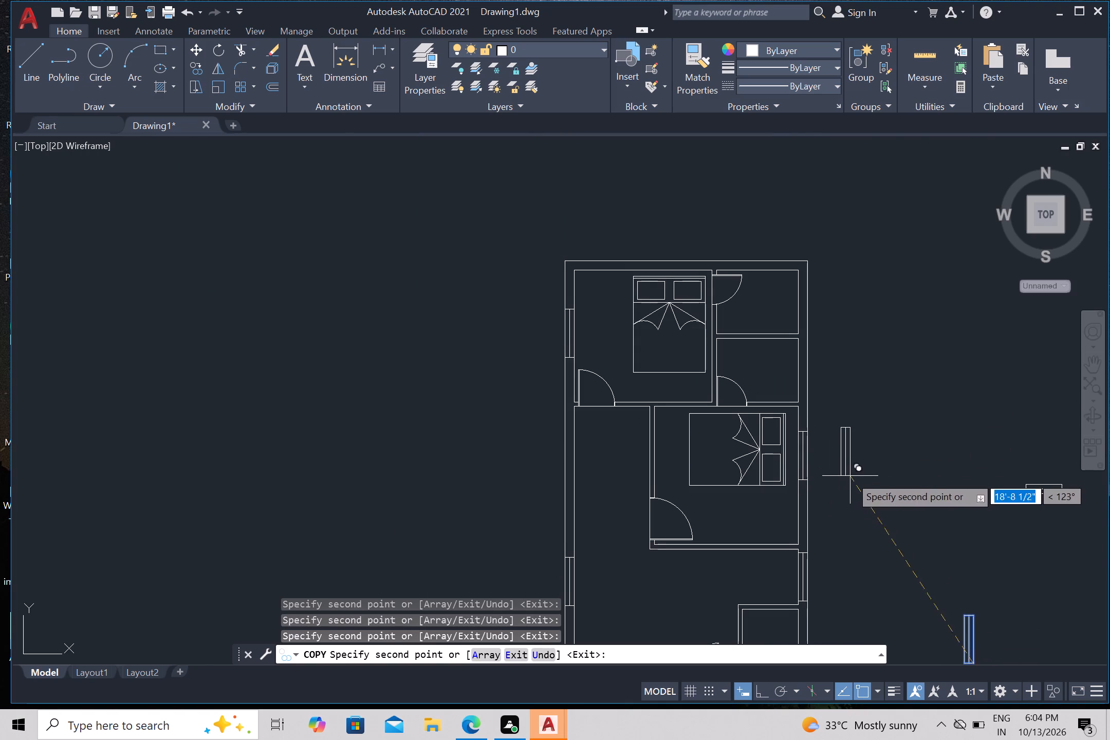
middle_drag(848, 476, 567, 359)
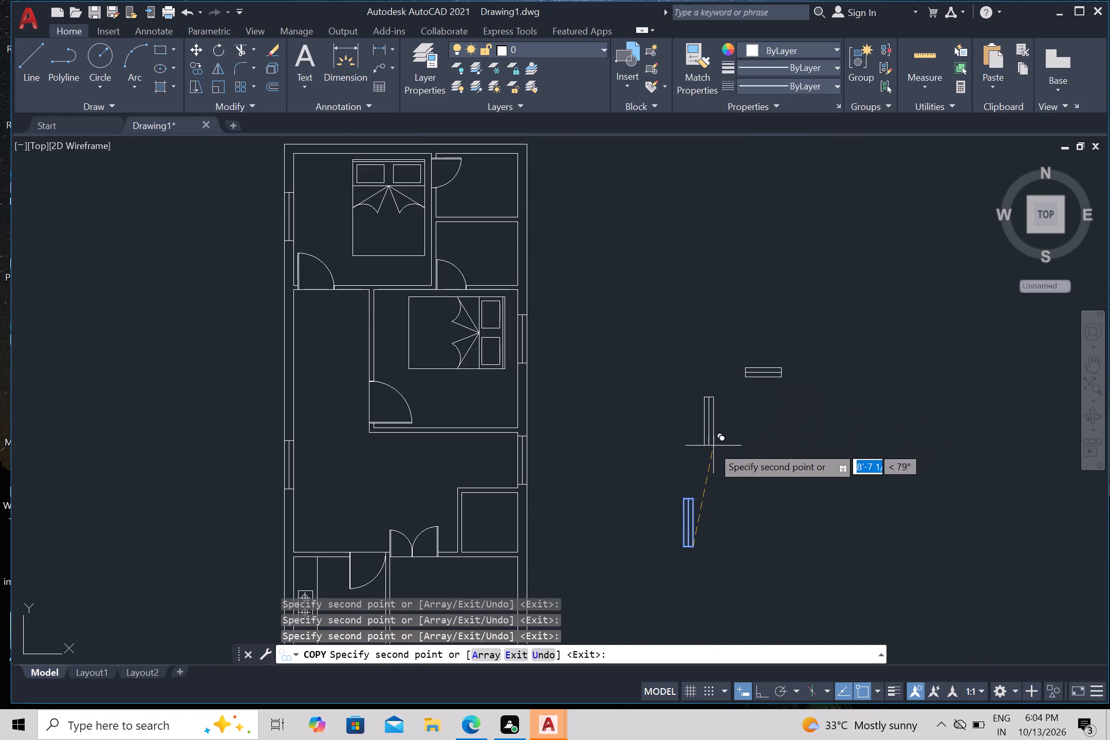
key(Escape)
Rotate the loose 3' window upright about its lower right corner, with Ortho on.
middle_drag(589, 469, 598, 514)
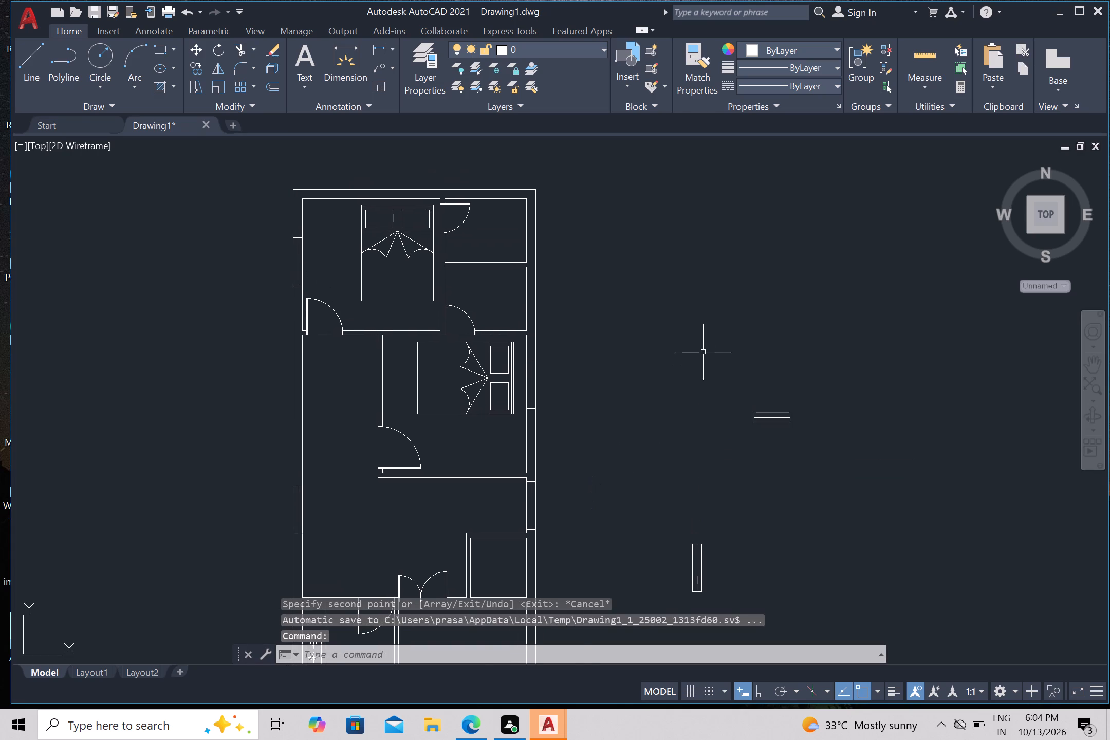
drag(703, 351, 711, 359)
click(869, 462)
text(ro)
key(Return)
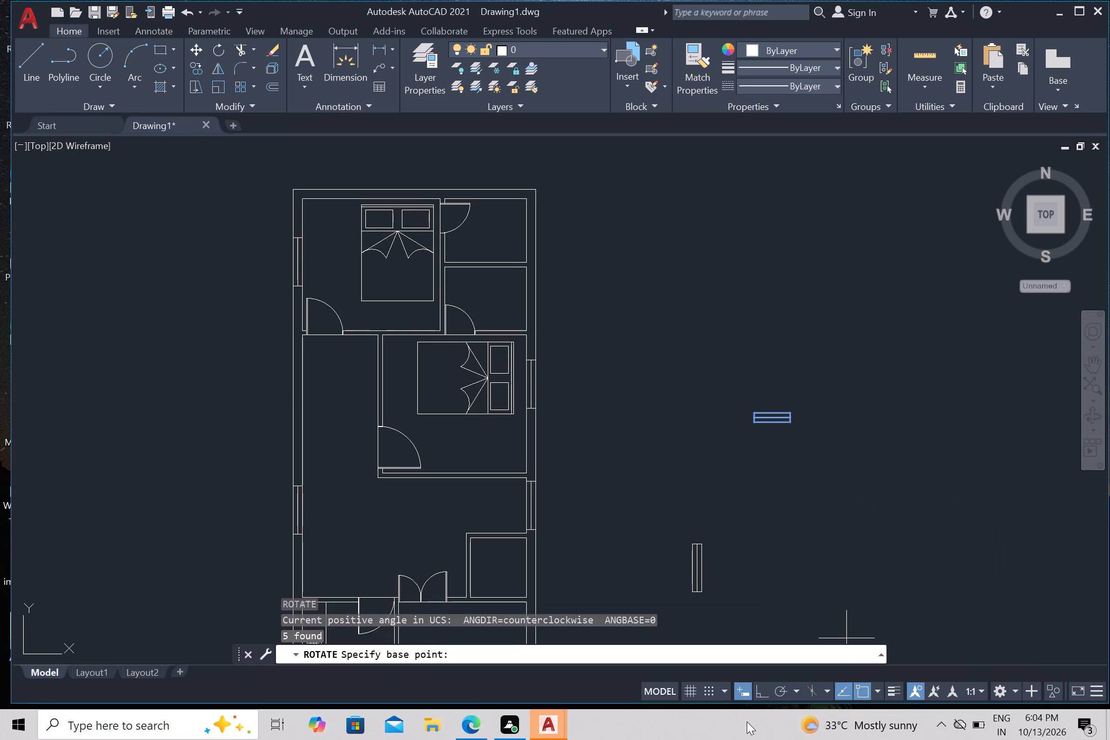
click(761, 695)
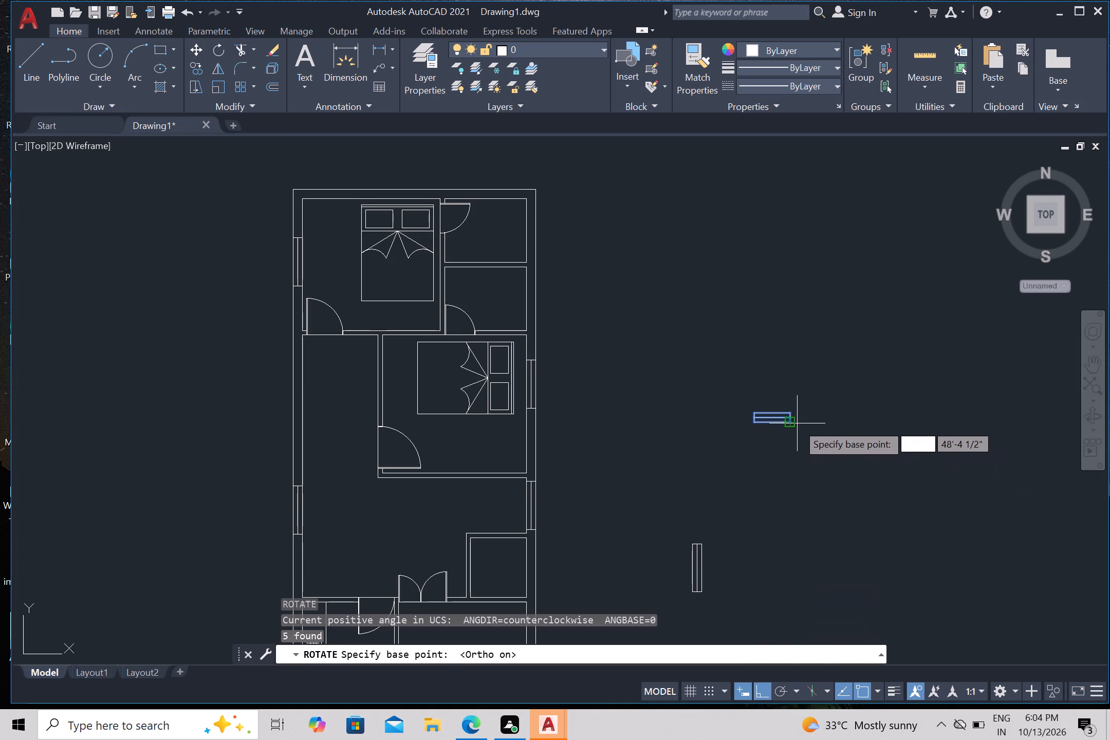
drag(794, 423, 791, 429)
click(793, 515)
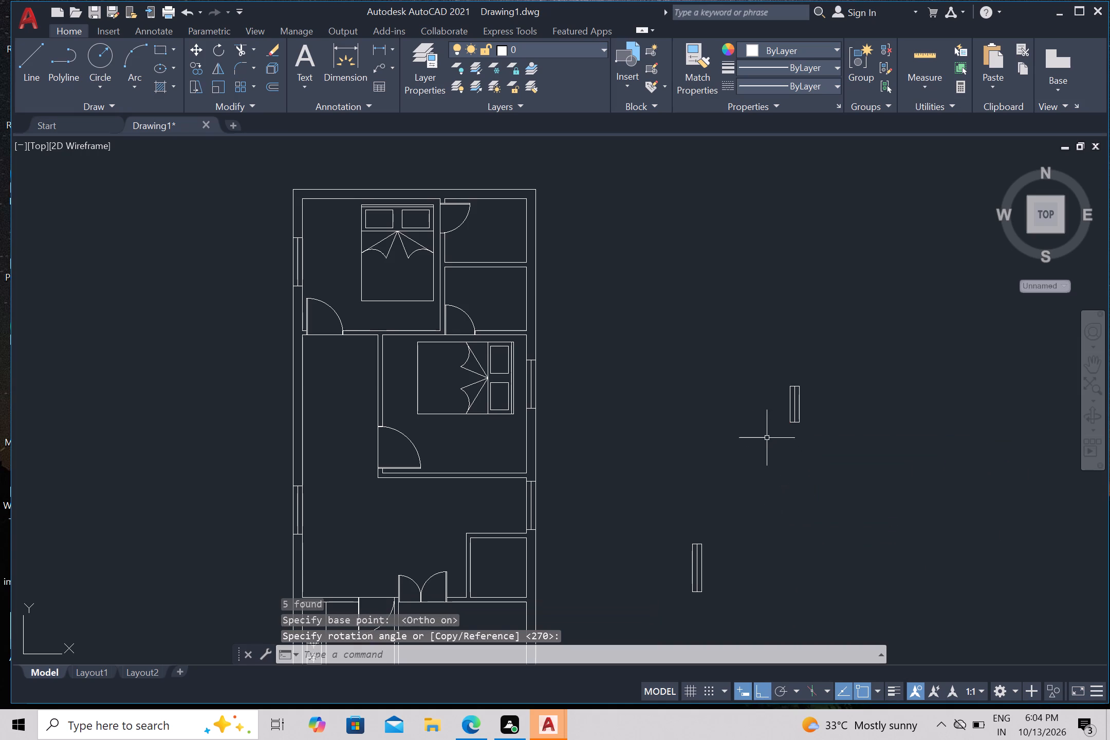
key(Escape)
Copy the upright 3' window from its lower end into the top right room's right outer wall, with Ortho off.
click(770, 356)
click(849, 474)
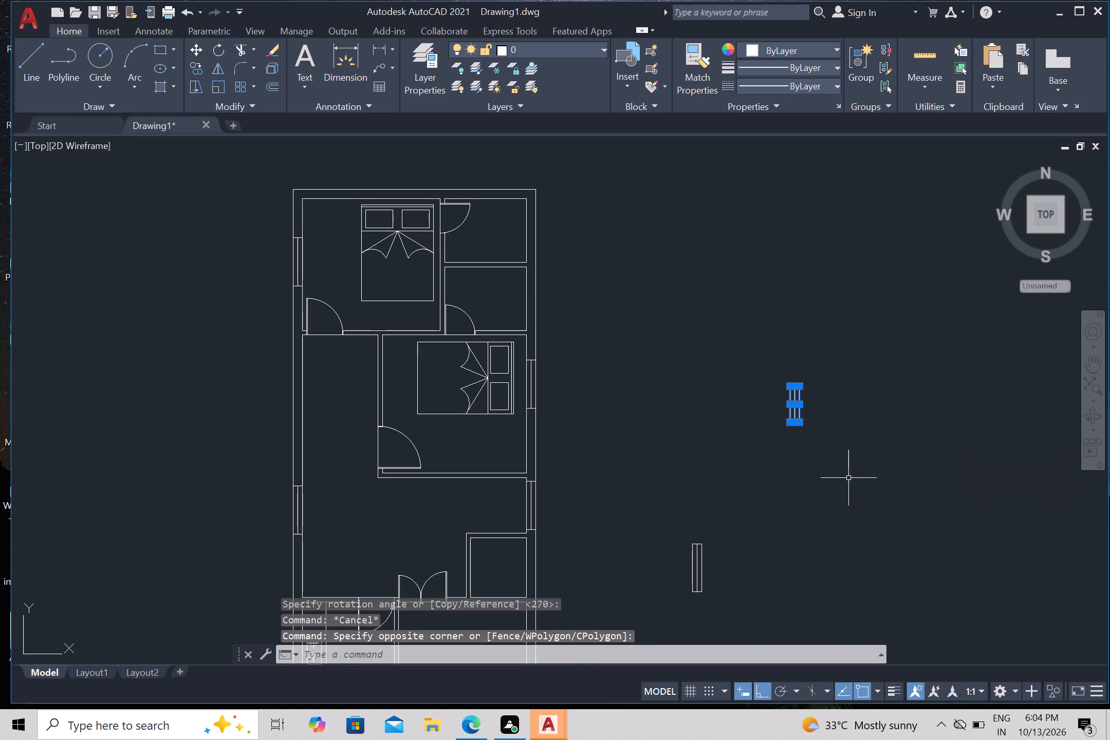
key(c)
key(o)
key(Return)
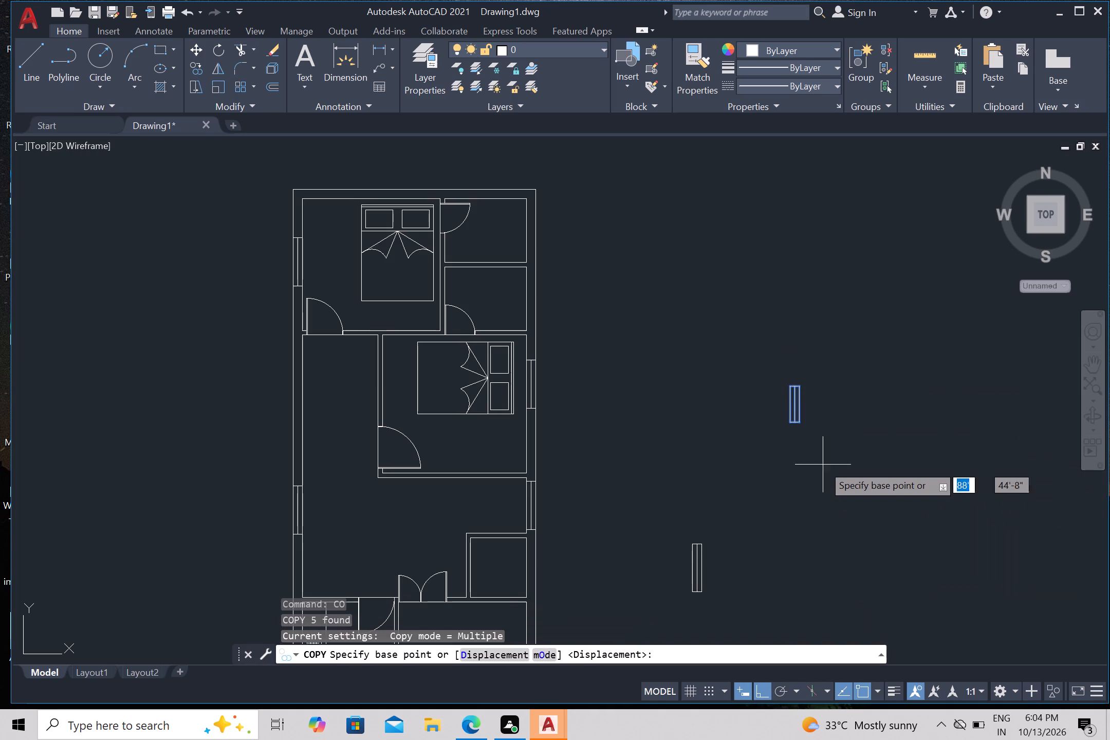
click(796, 423)
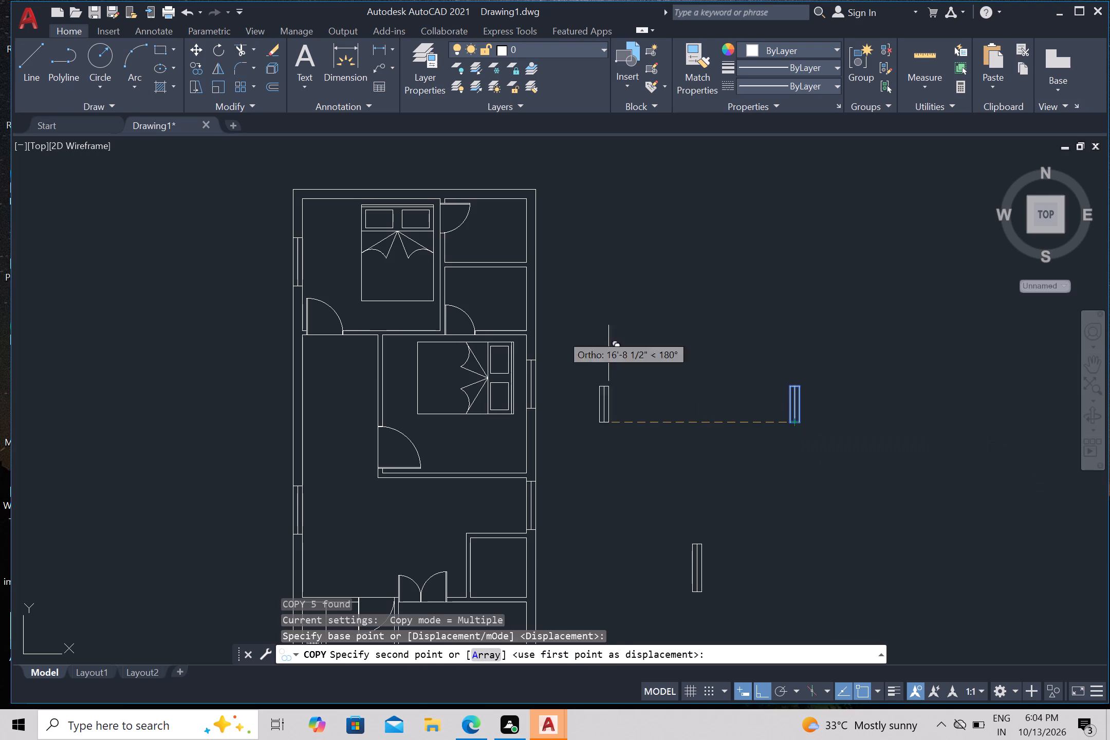
click(765, 694)
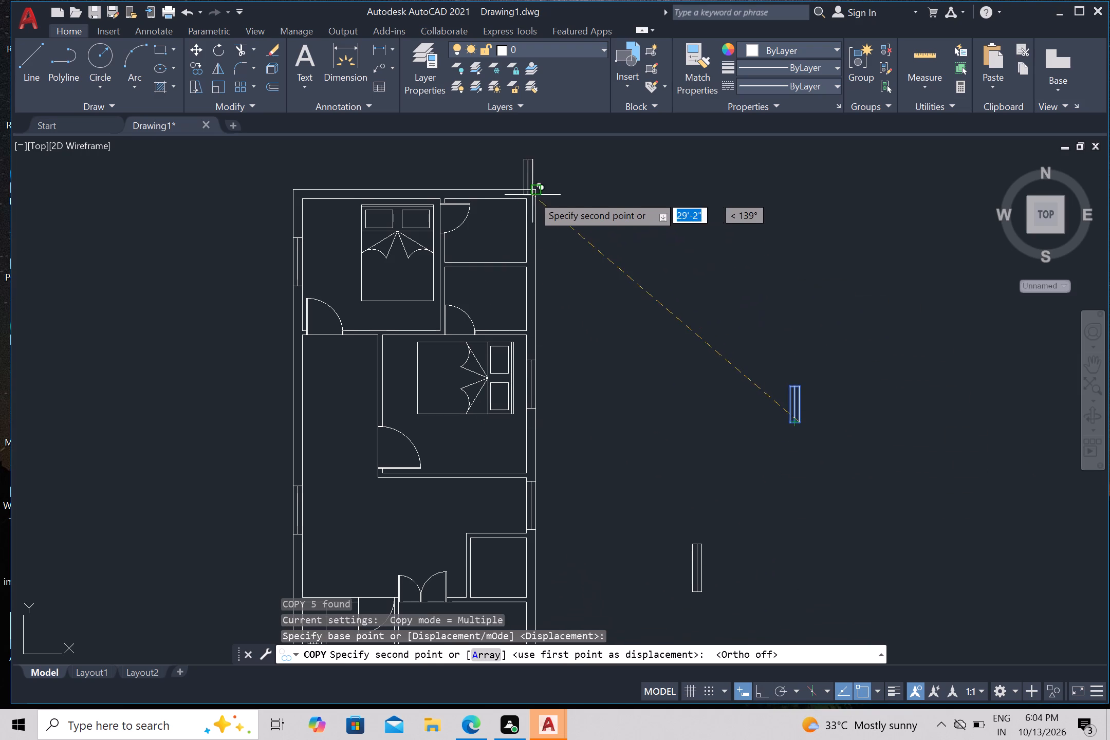
scroll(533, 190, up, 1)
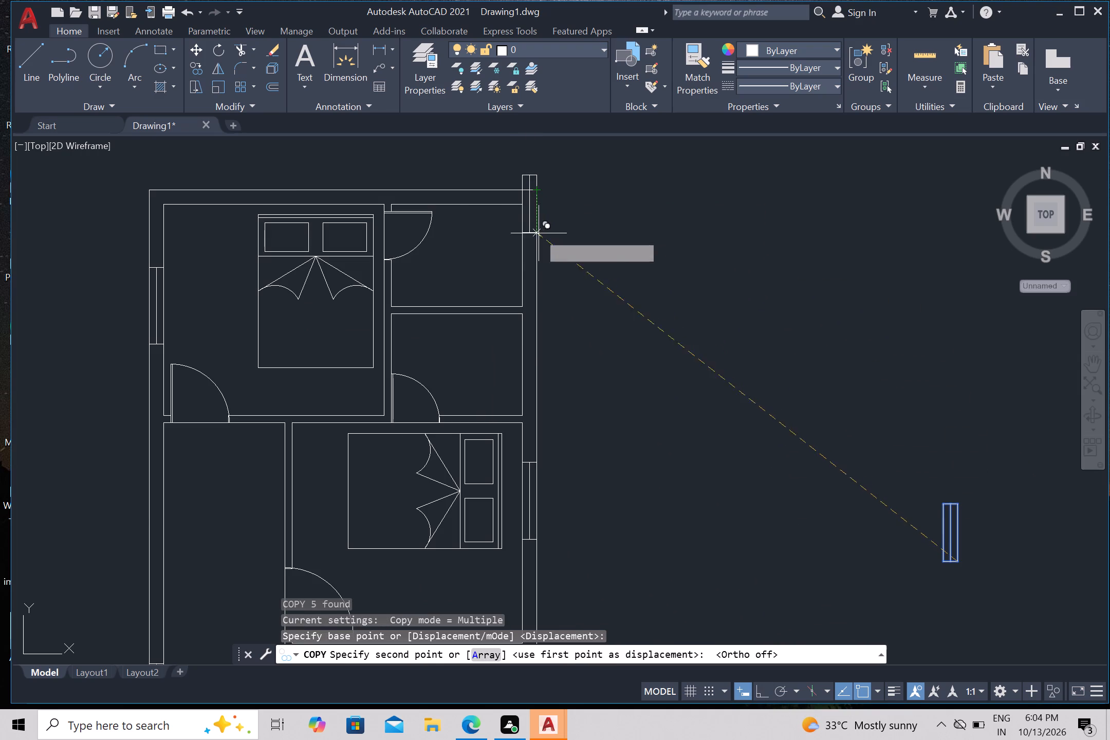
click(540, 282)
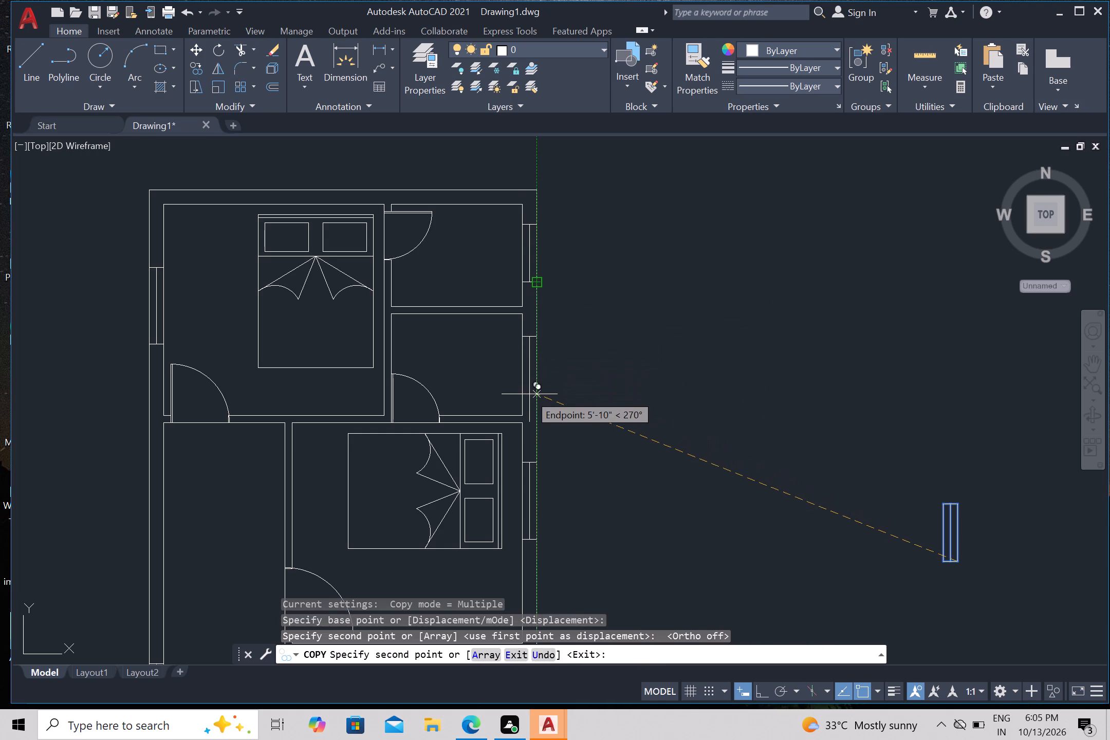
Place another copy of the 3' window in the right outer wall of the small room below, and end the copying.
click(532, 386)
scroll(638, 400, down, 1)
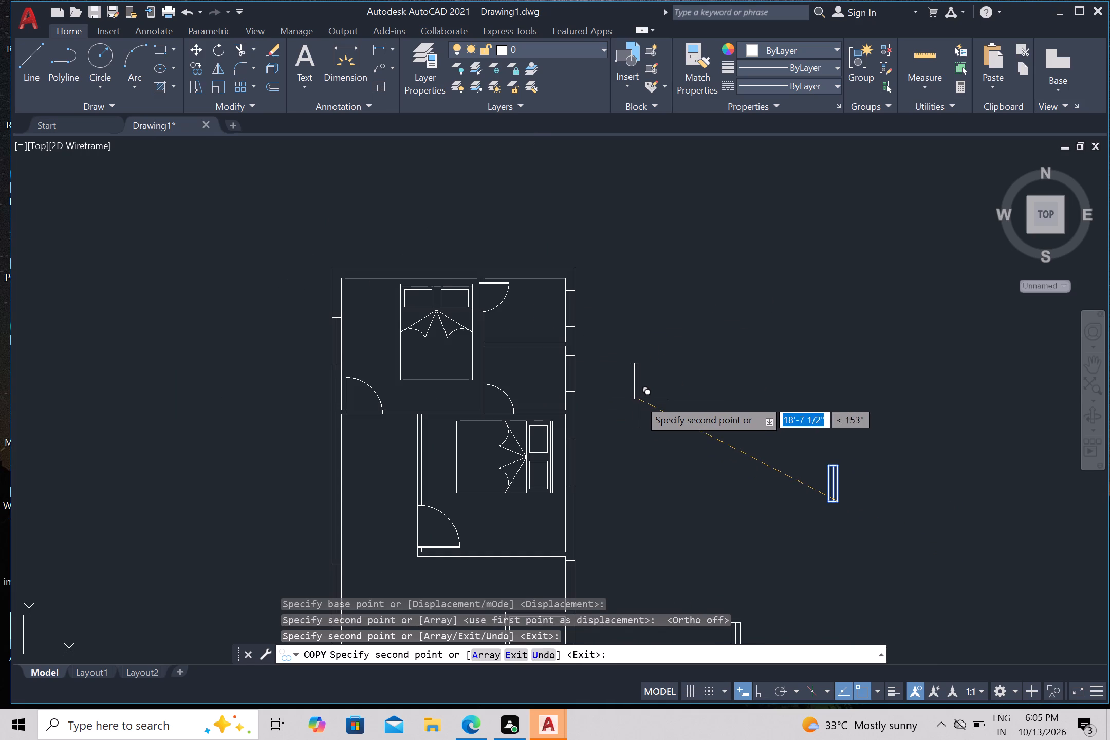
scroll(643, 395, down, 1)
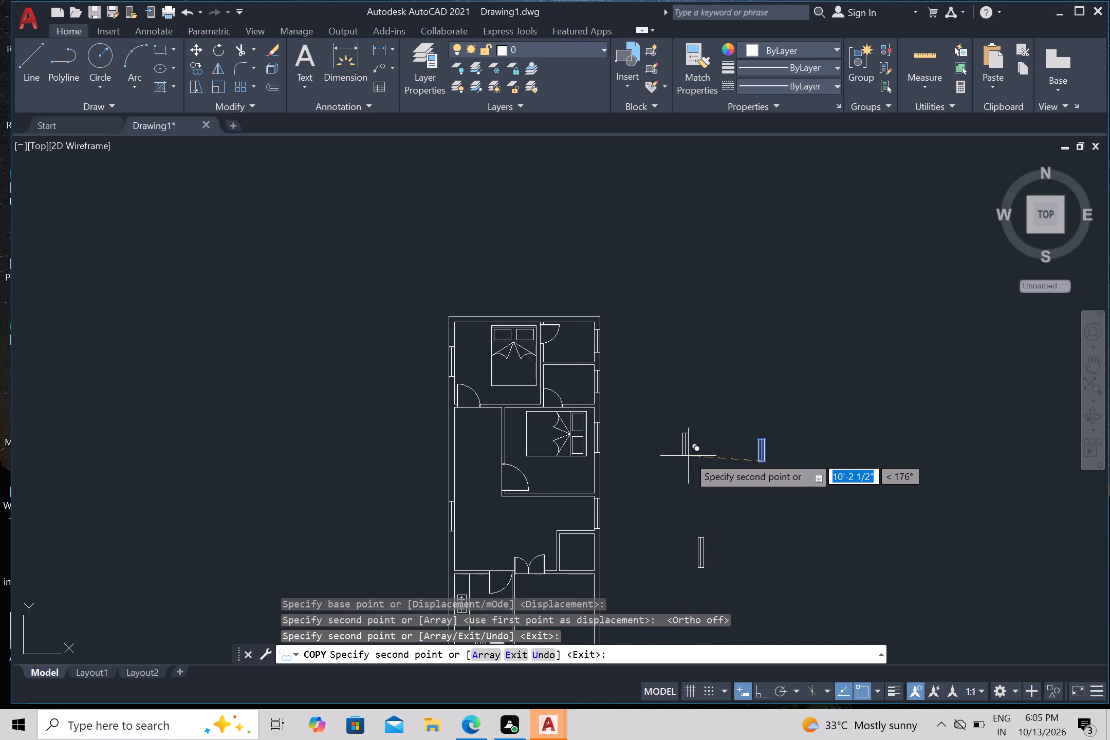
middle_drag(689, 455, 691, 322)
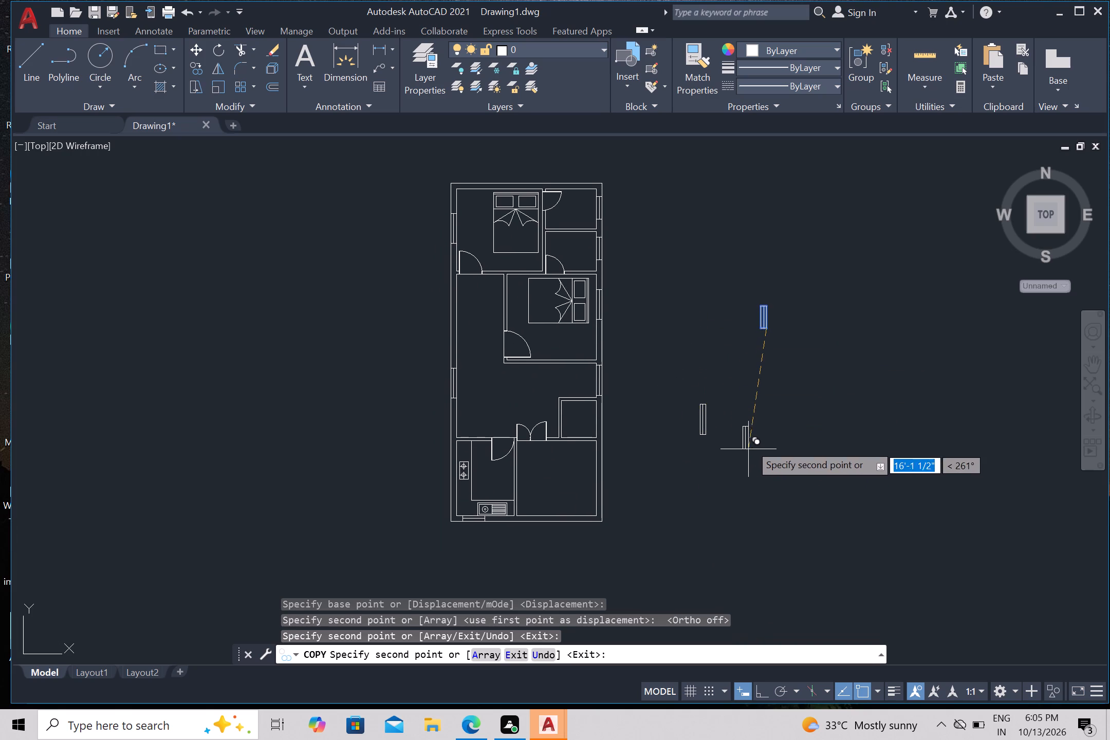
key(Escape)
Delete the loose 4' and 3' windows lying outside the plan.
drag(657, 387, 662, 387)
click(764, 484)
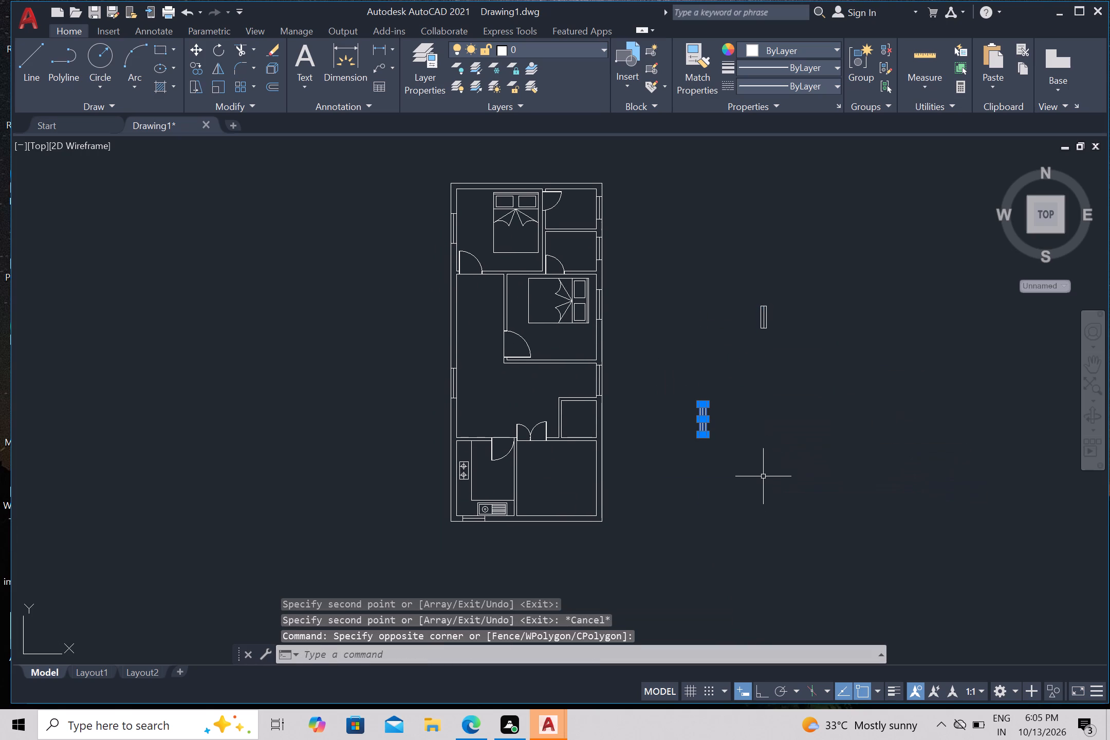
key(BackSpace)
key(Delete)
drag(717, 265, 726, 267)
click(815, 354)
key(Delete)
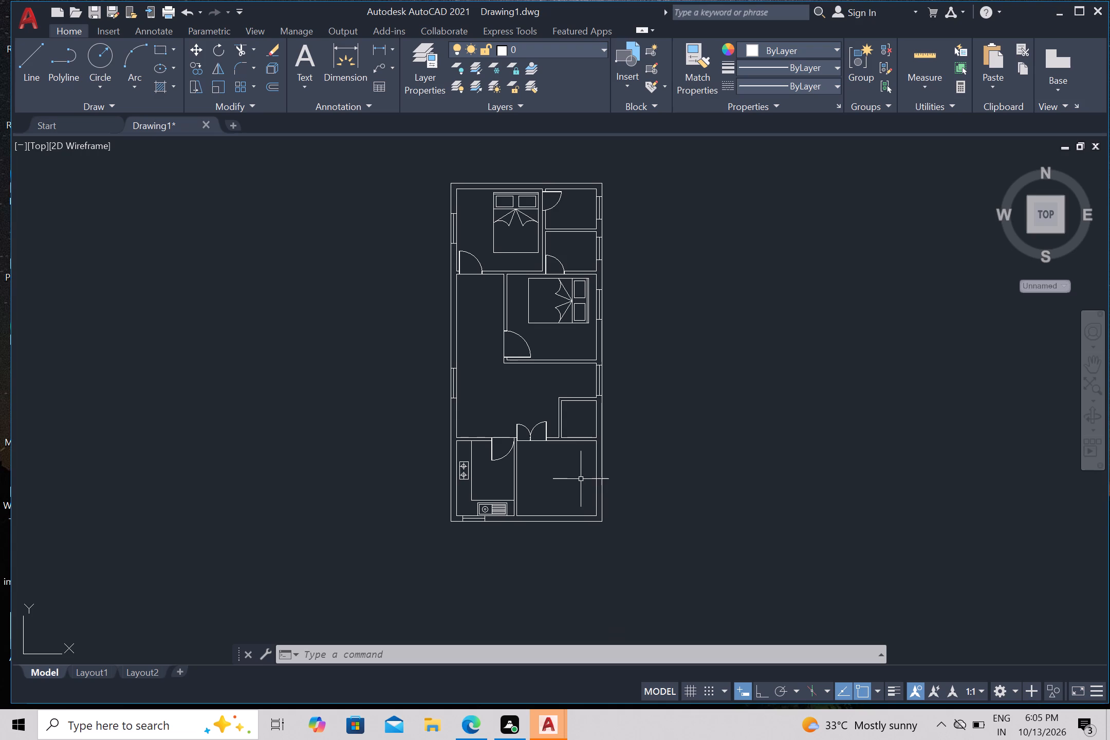
Offset the bottom right room's inner right wall line 2' into the room.
scroll(581, 479, up, 2)
middle_drag(573, 506, 569, 439)
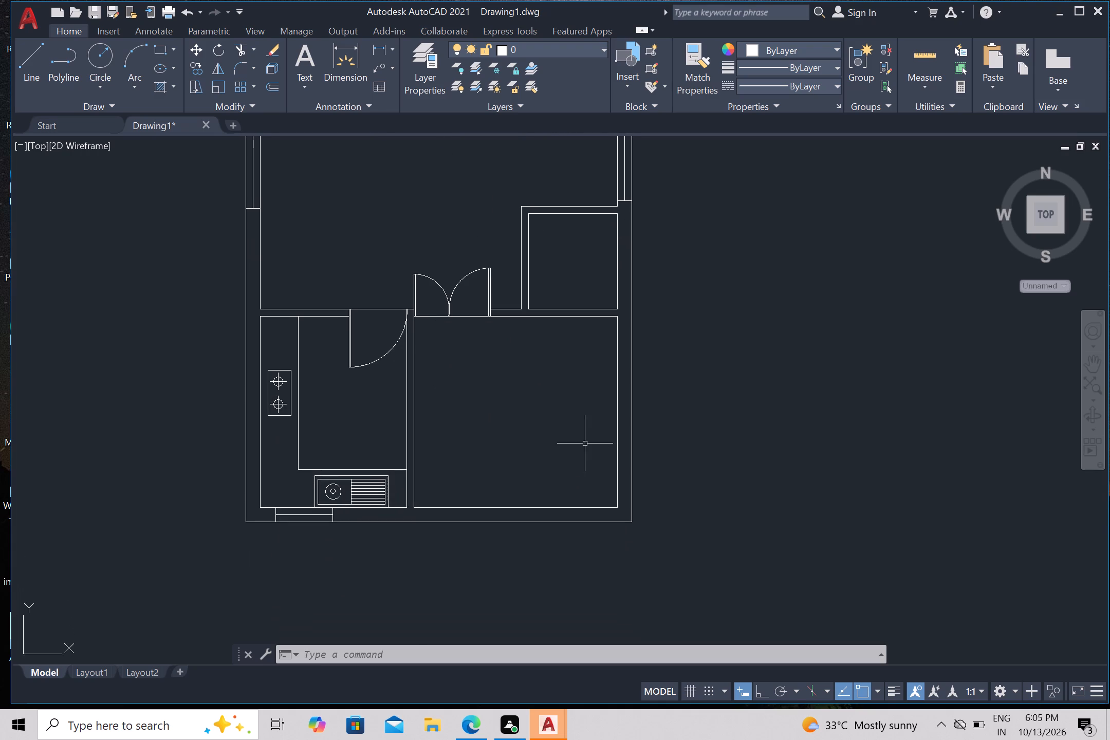
key(Escape)
key(o)
key(Return)
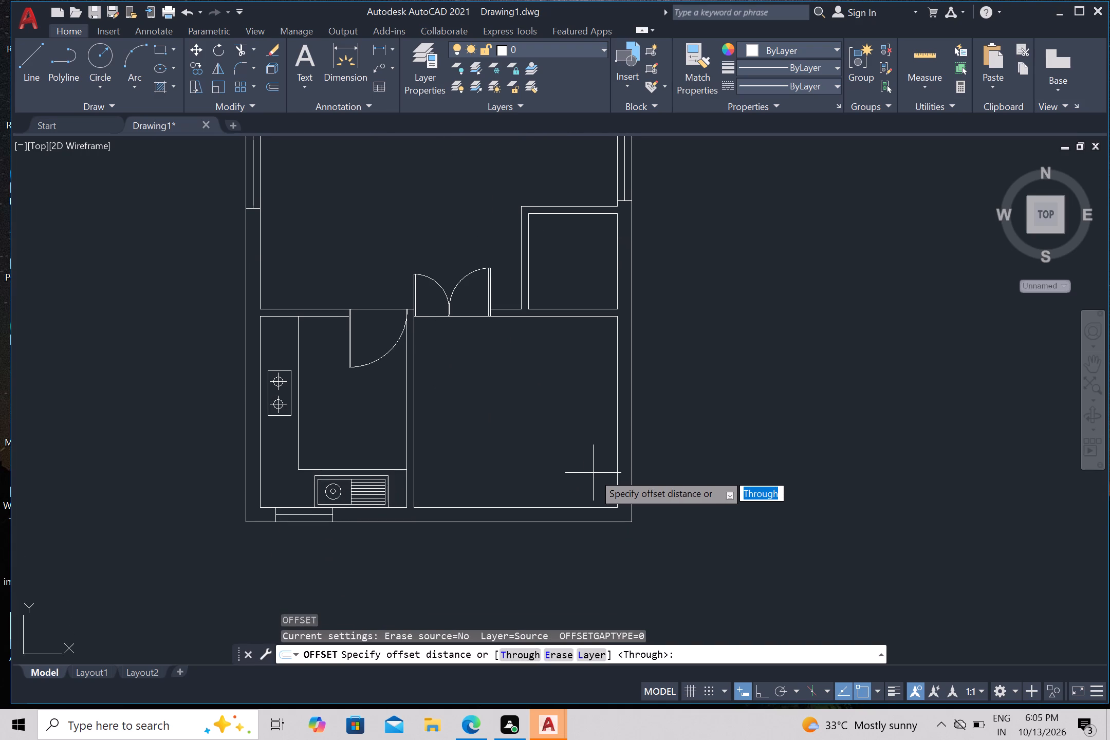
key(2)
key(apostrophe)
key(Return)
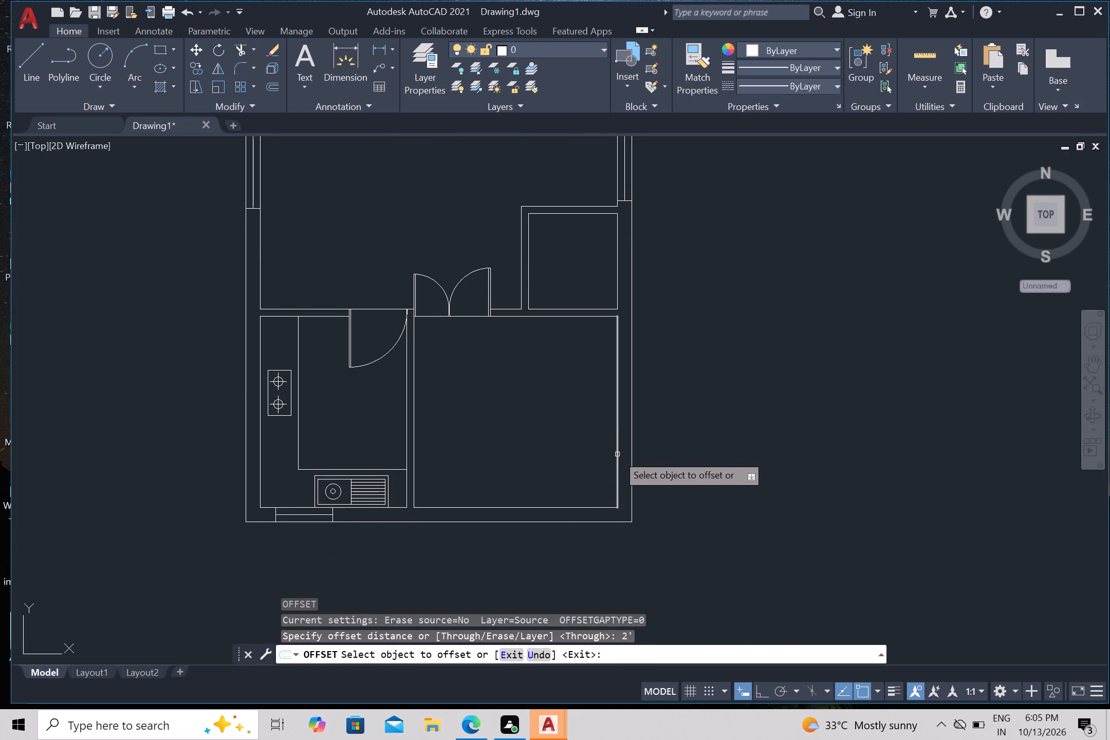
click(617, 454)
drag(585, 463, 541, 457)
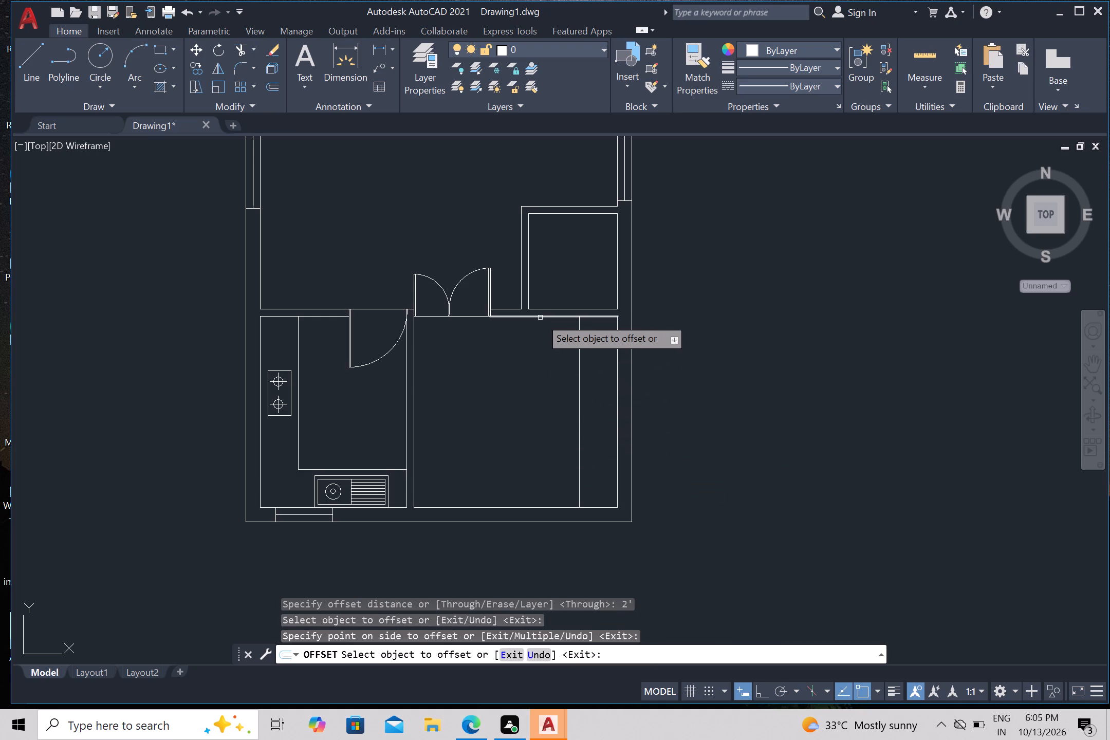
Offset the bottom right room's upper wall line, right of the double door, 2' down into the room, and end the command.
drag(543, 317, 546, 337)
click(552, 403)
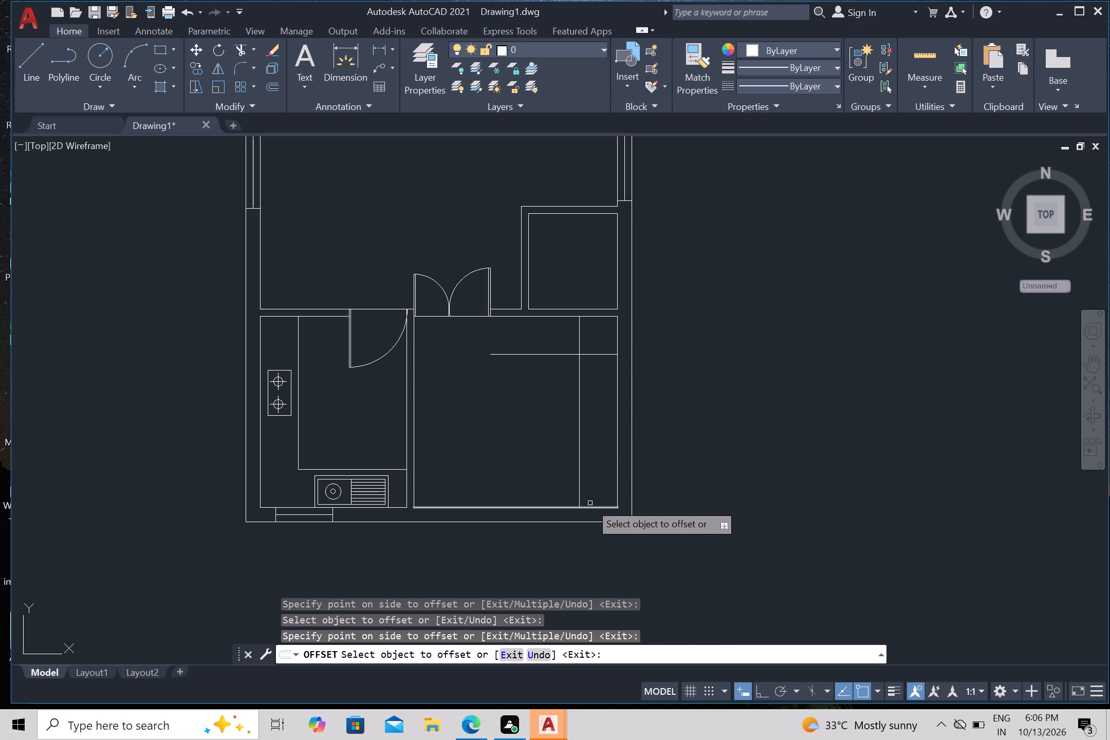
key(grave)
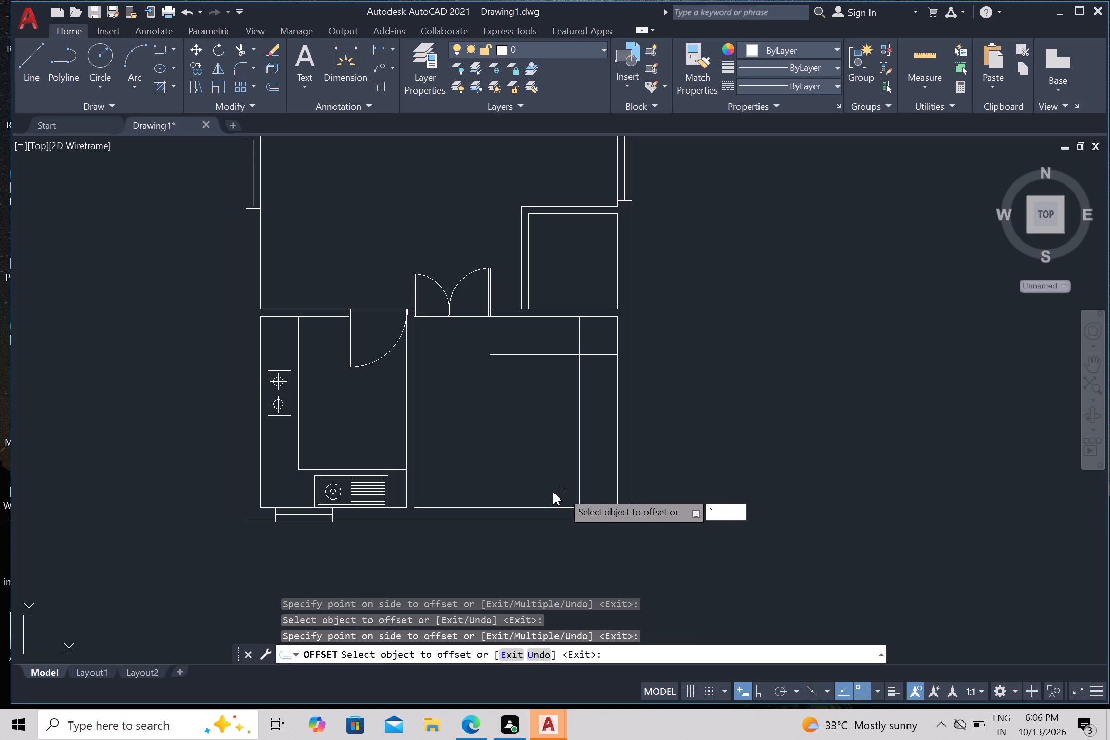
key(grave)
key(Escape)
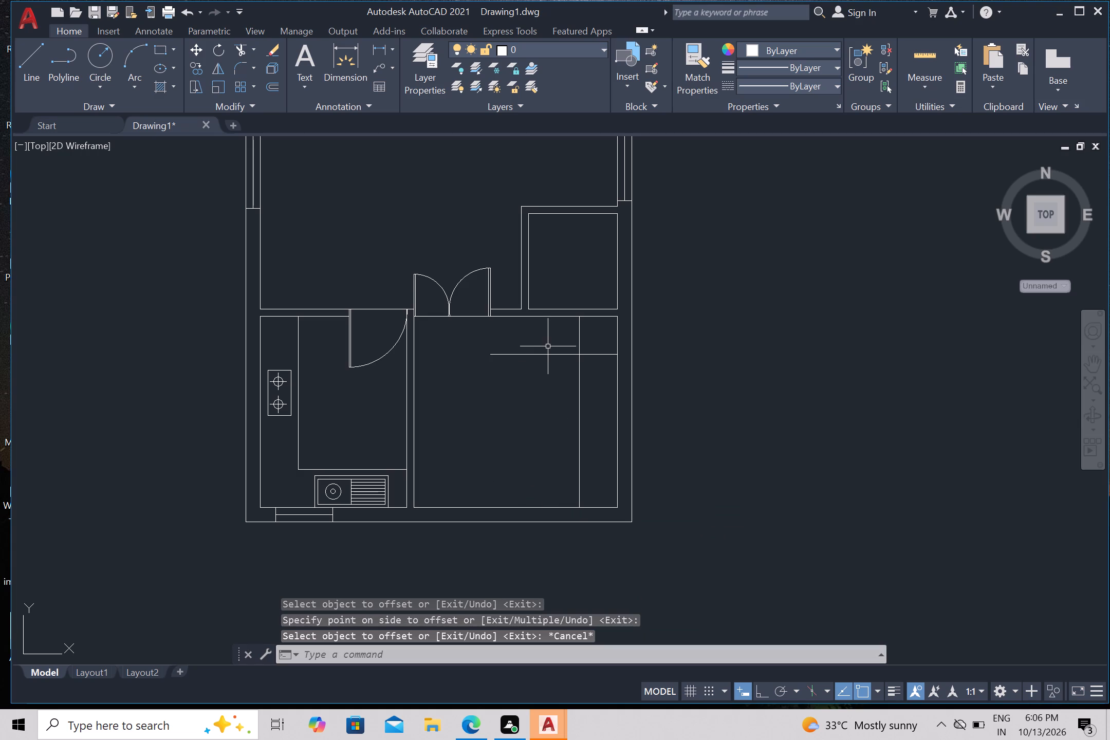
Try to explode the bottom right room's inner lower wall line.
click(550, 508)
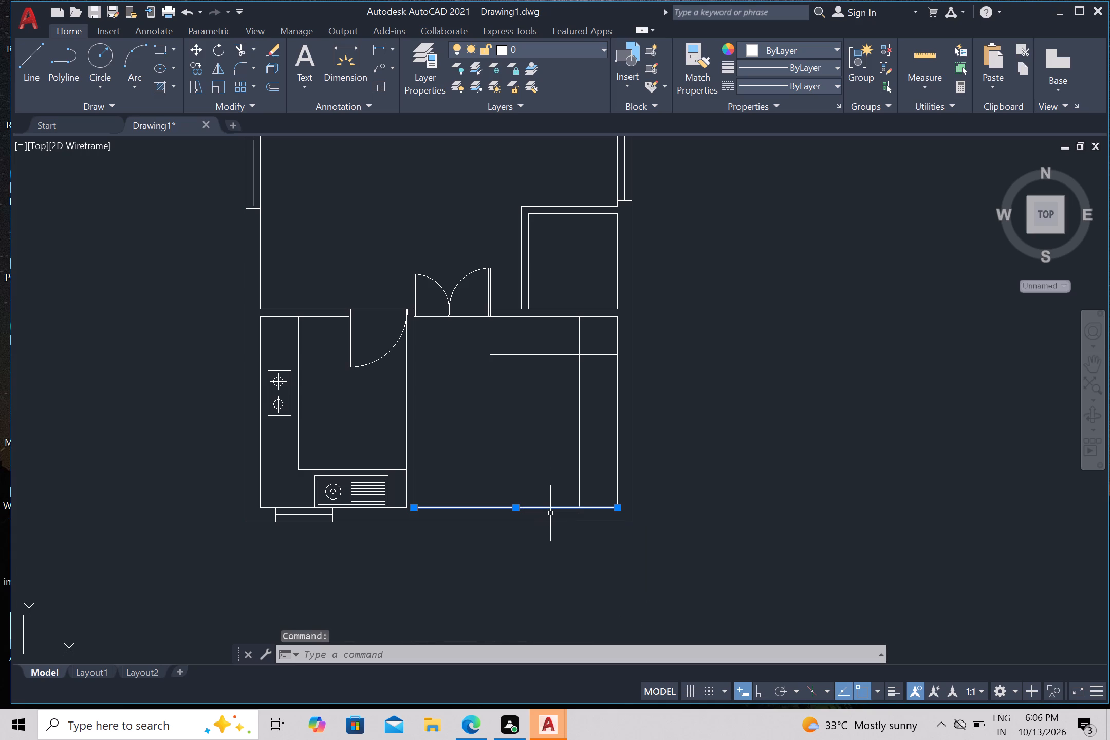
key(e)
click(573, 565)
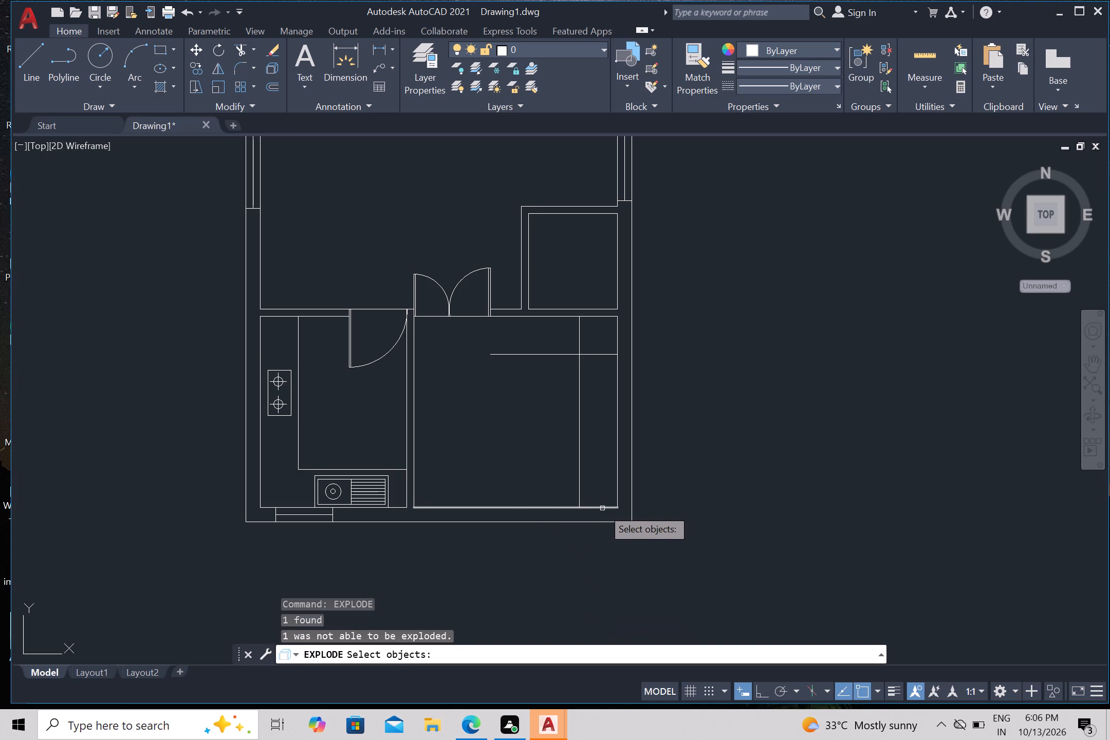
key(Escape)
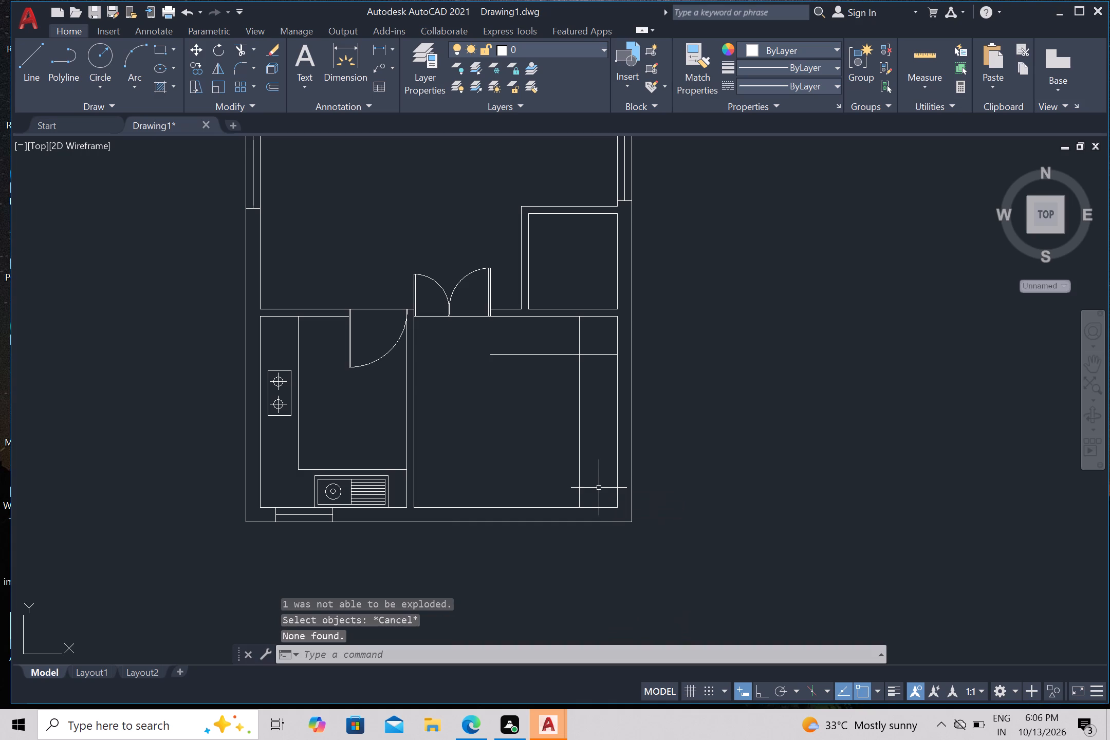
Offset the bottom right room's inner lower wall line upward seven times in succession, each line 1' above the previous one.
key(o)
key(Return)
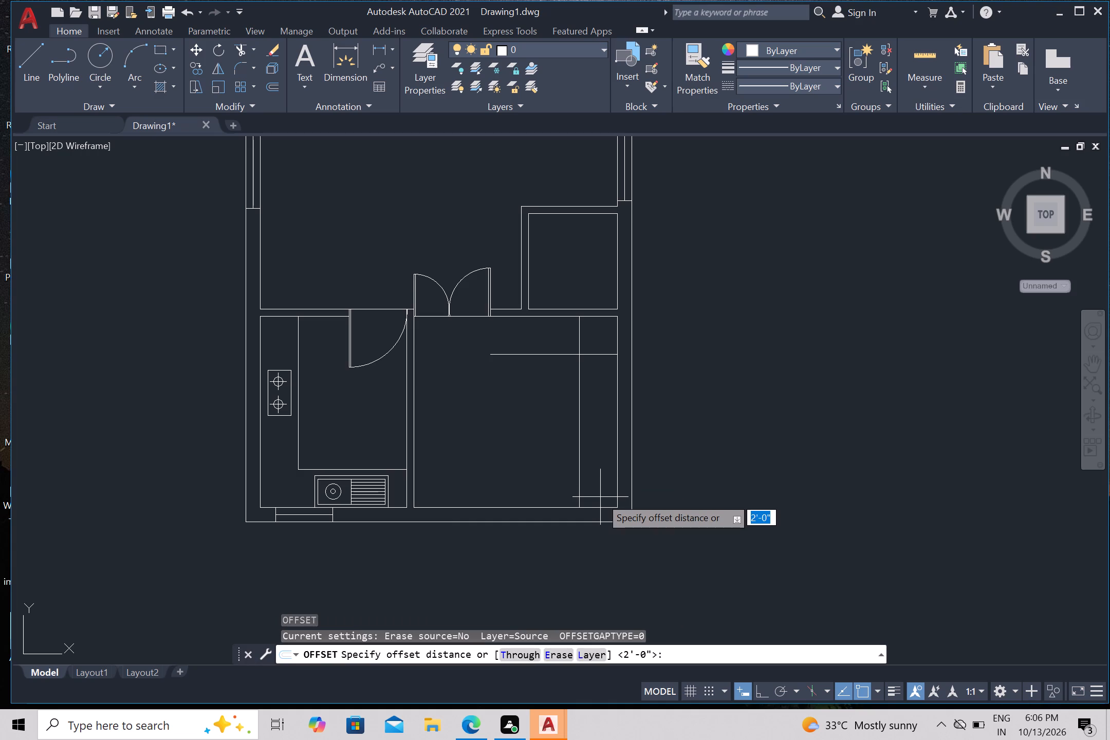
text(1')
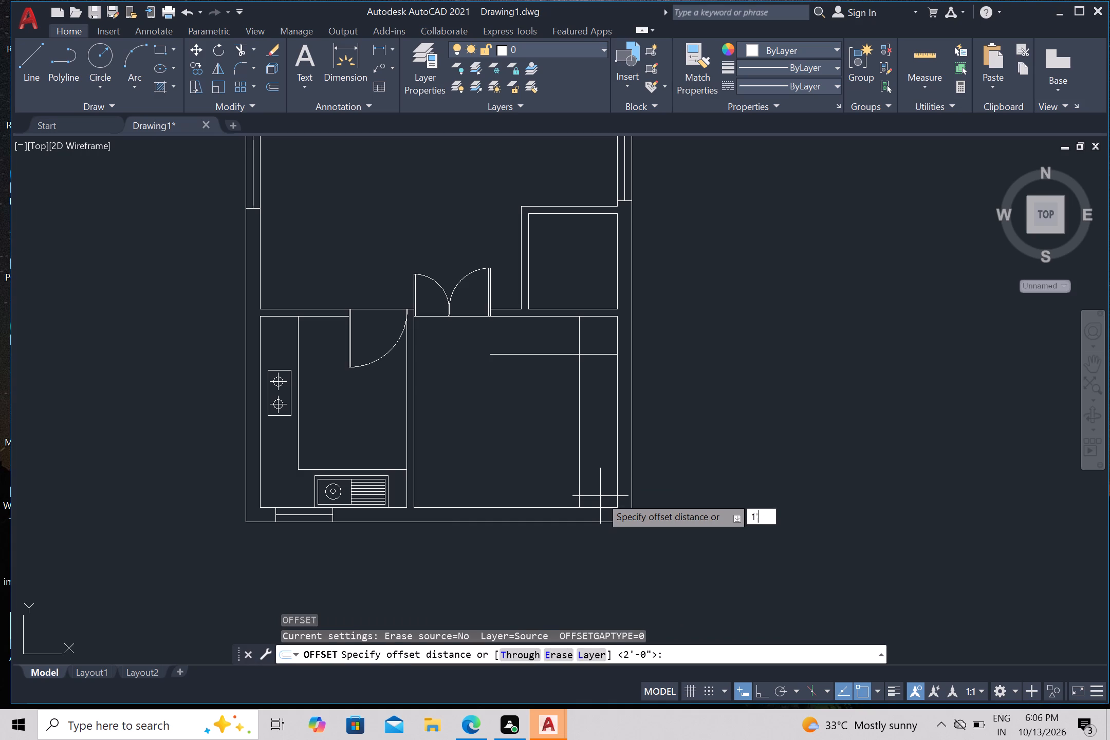
key(Return)
click(605, 507)
click(604, 486)
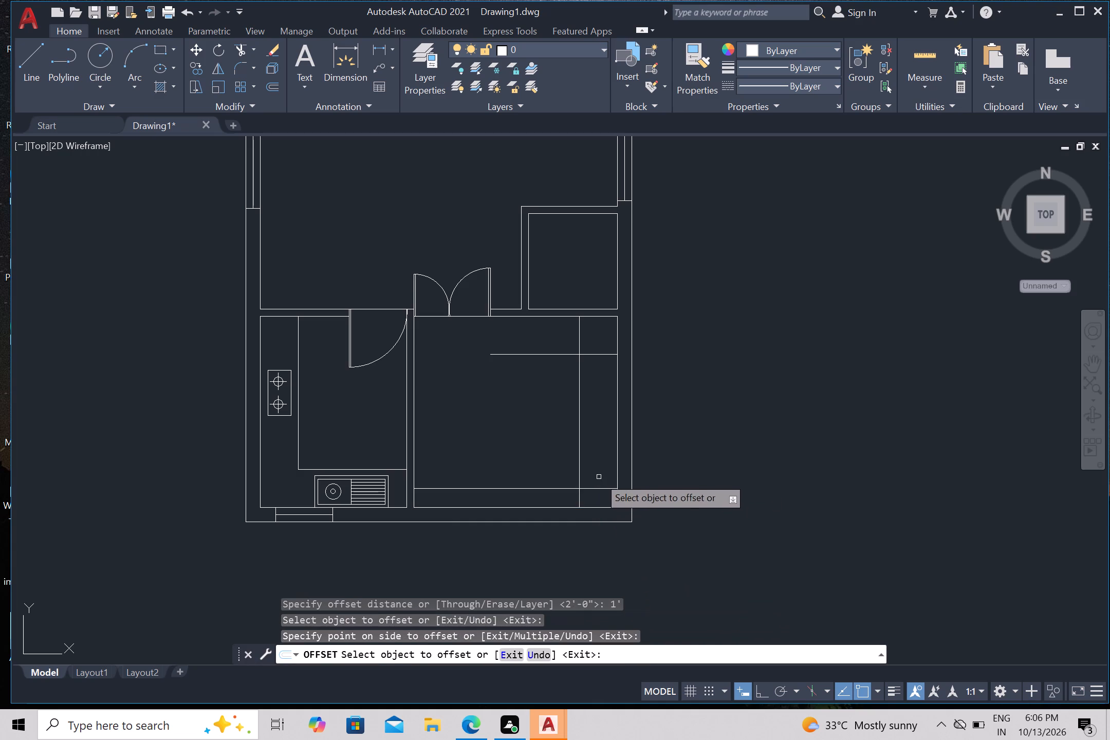
click(596, 488)
click(591, 462)
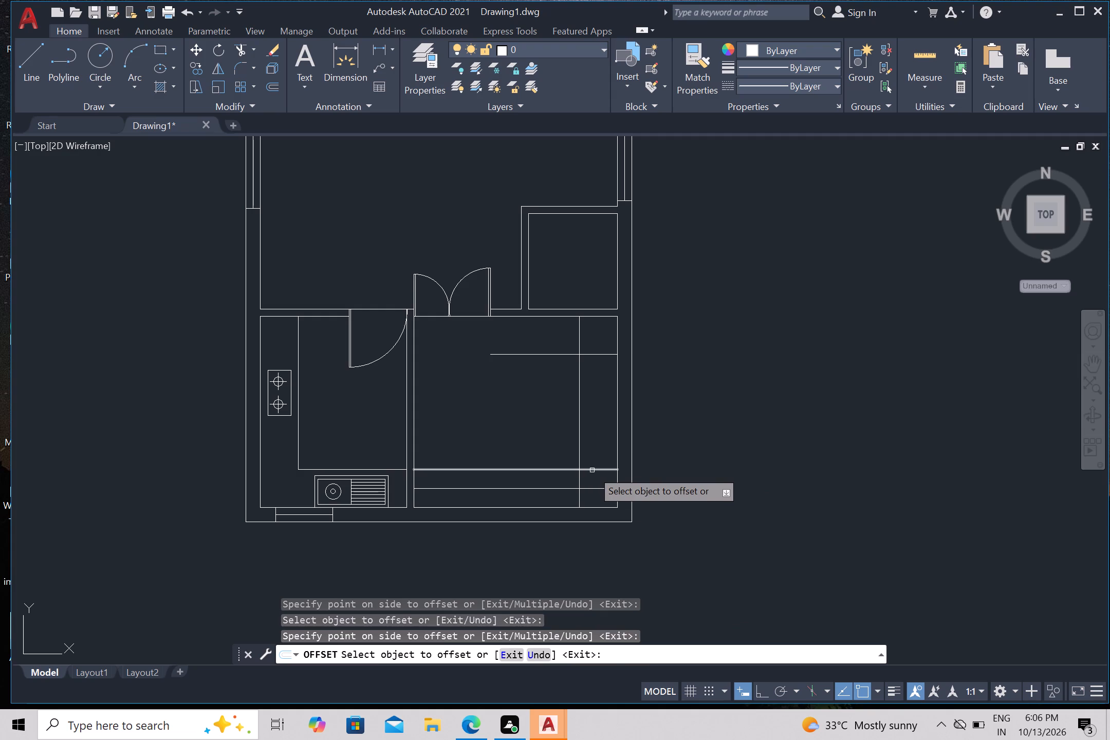
click(592, 470)
click(596, 443)
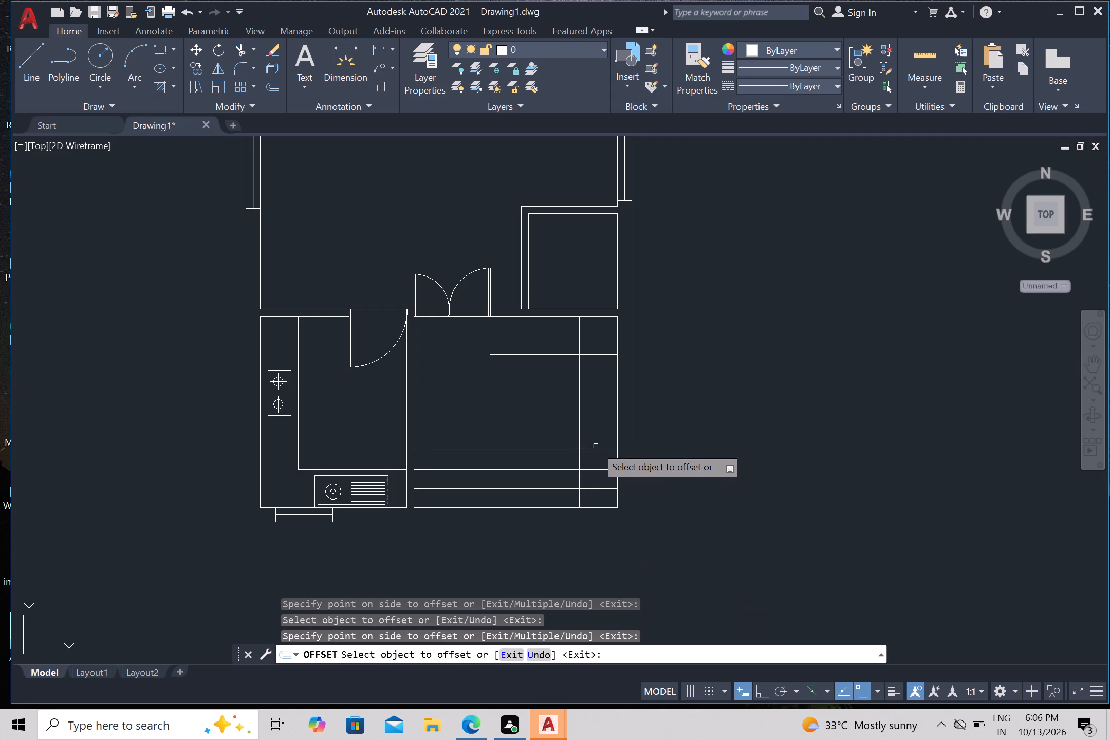
click(598, 449)
drag(597, 430, 599, 419)
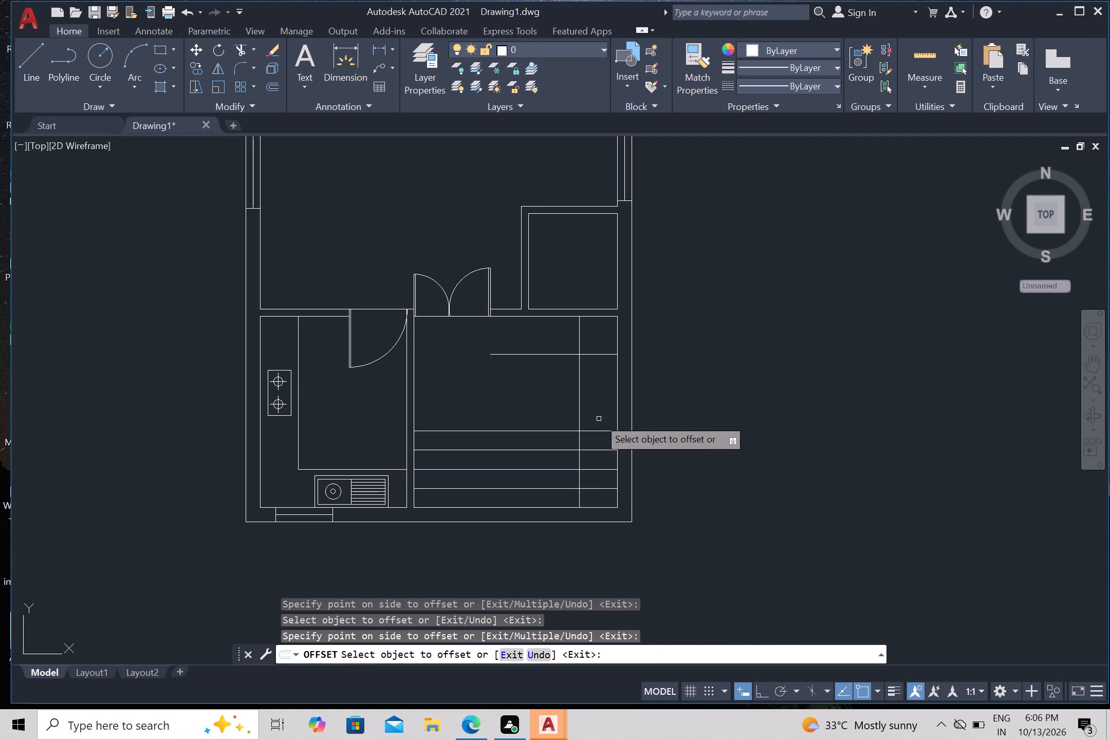
click(596, 431)
click(596, 409)
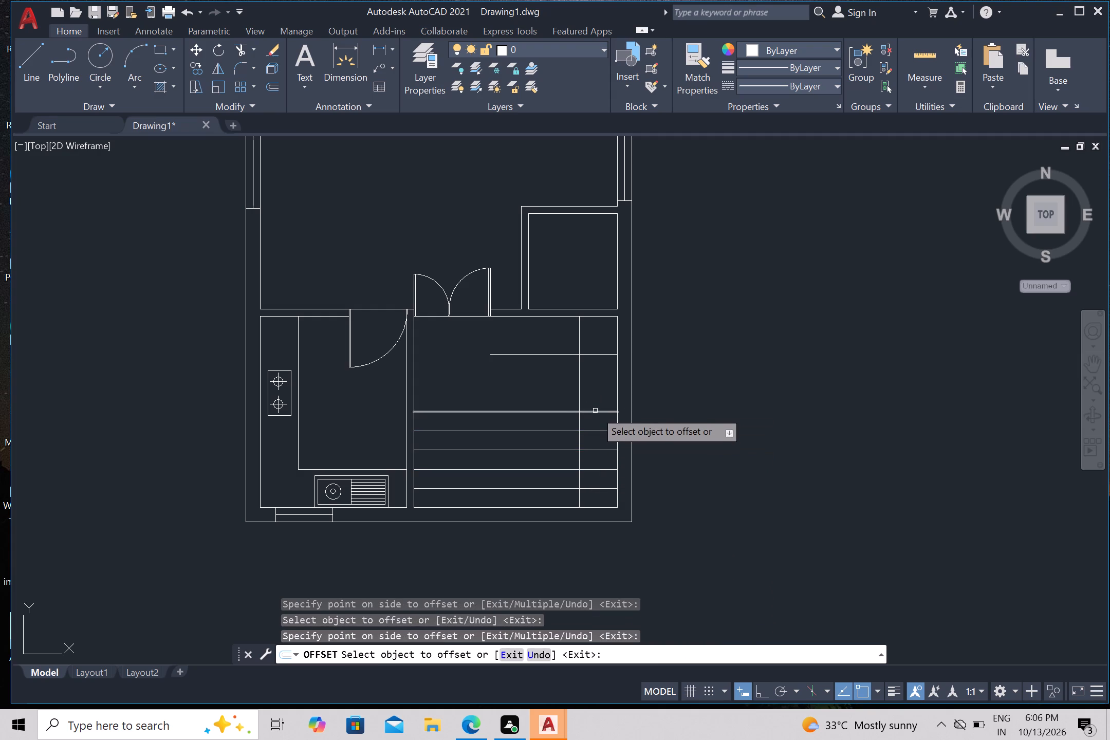
click(595, 412)
drag(598, 385, 599, 380)
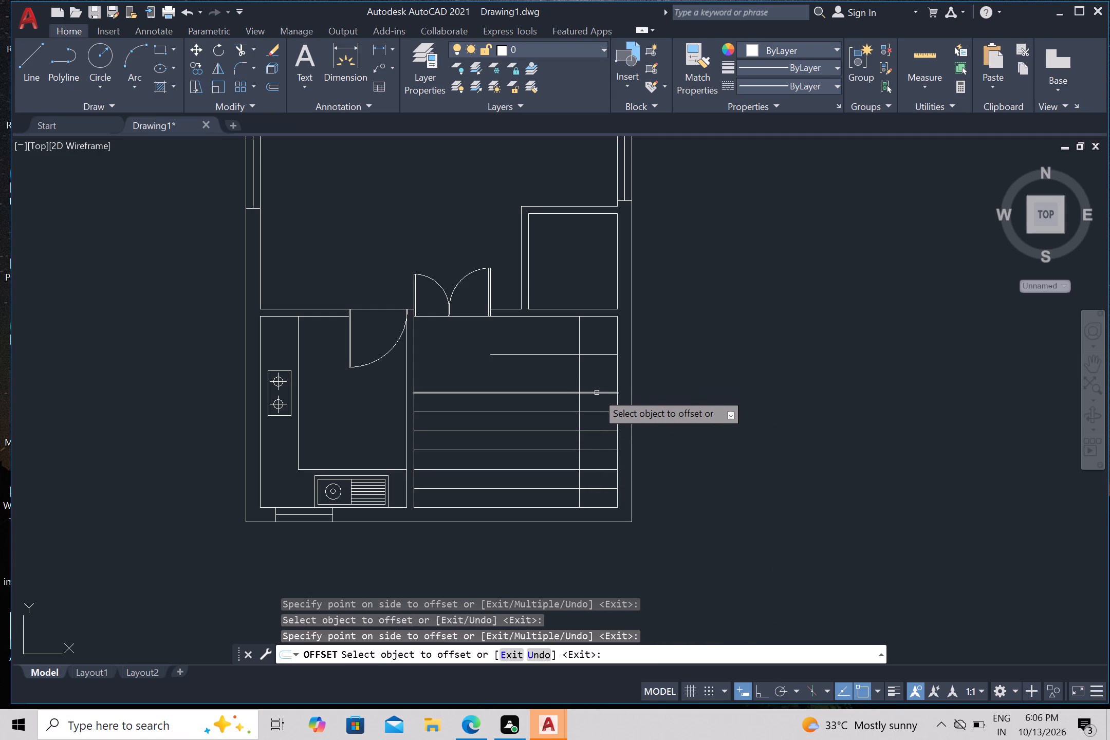
click(597, 393)
click(597, 387)
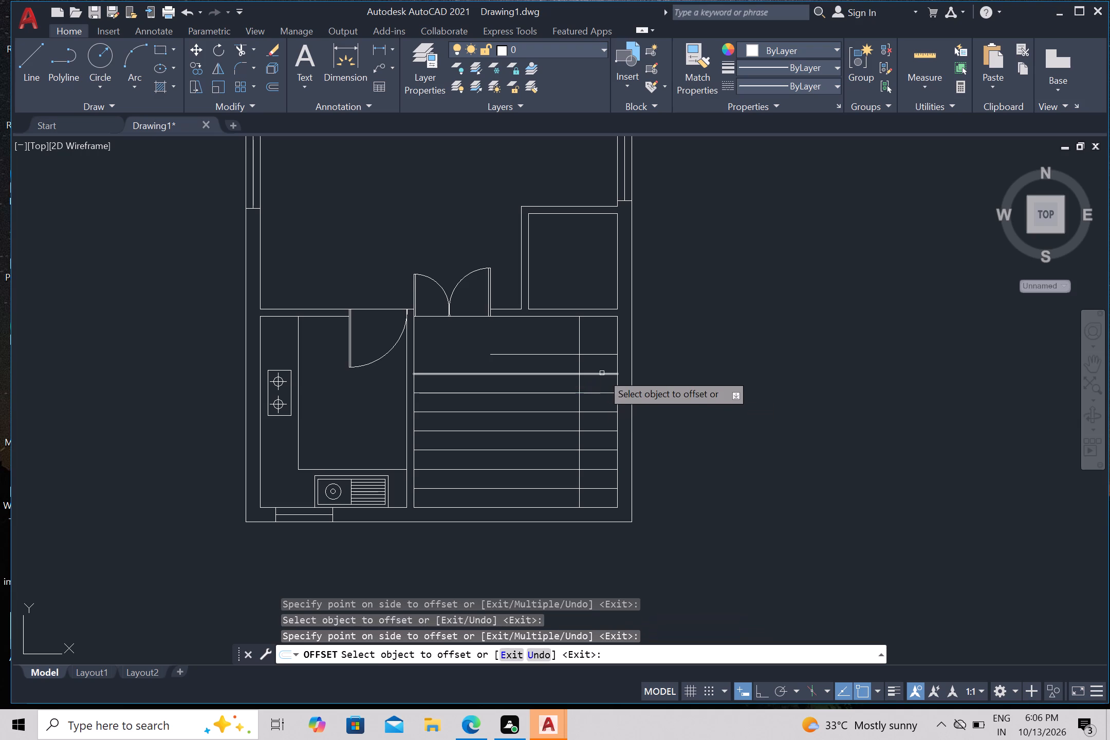
Offset the bottom right room's vertical stair line three times toward the double door, each line 1' from the previous one, and end the command.
click(576, 337)
click(556, 350)
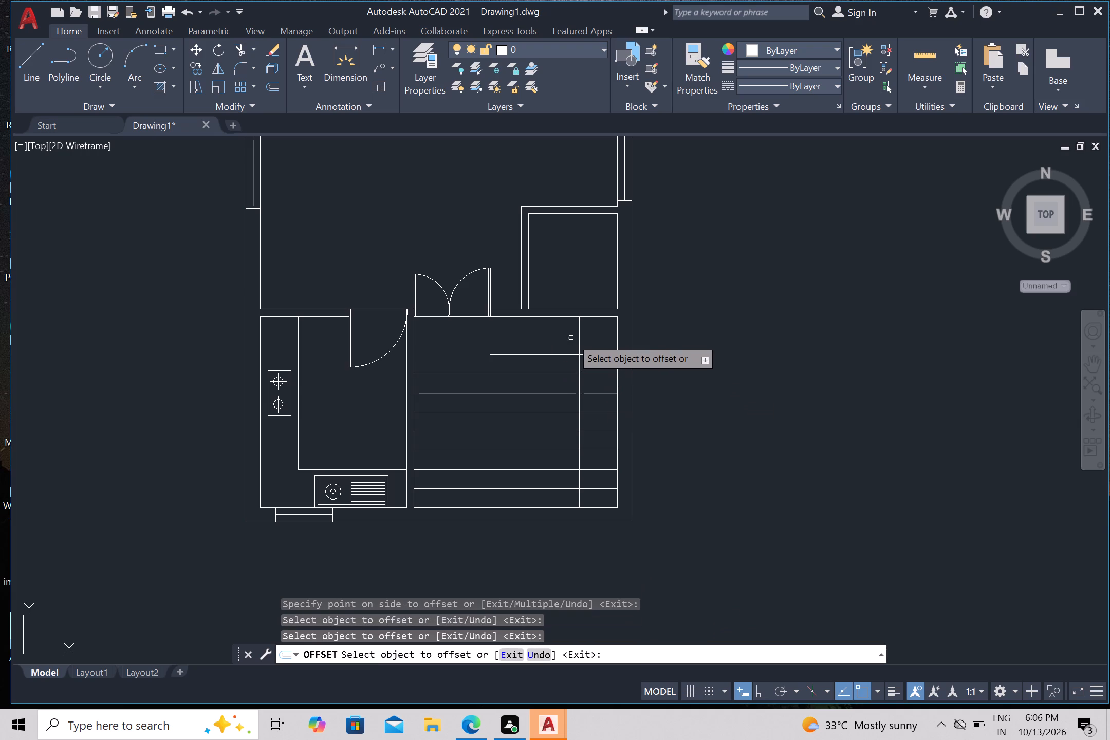
drag(579, 327, 571, 331)
click(557, 337)
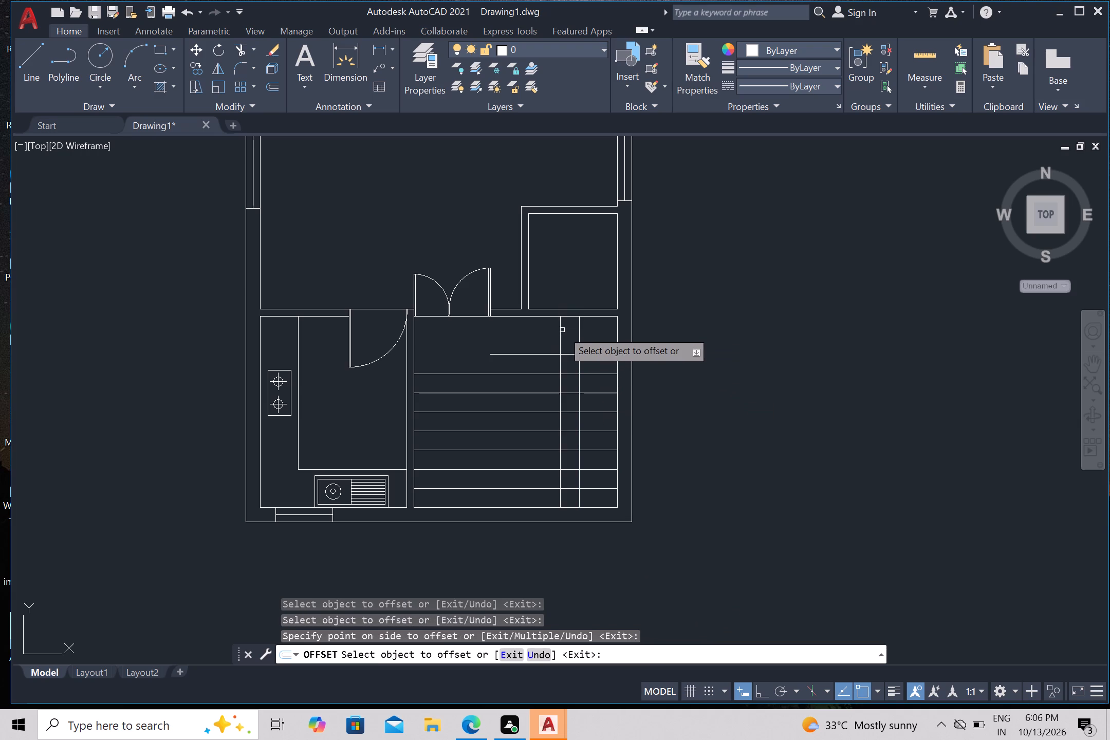
drag(560, 332, 554, 335)
click(540, 341)
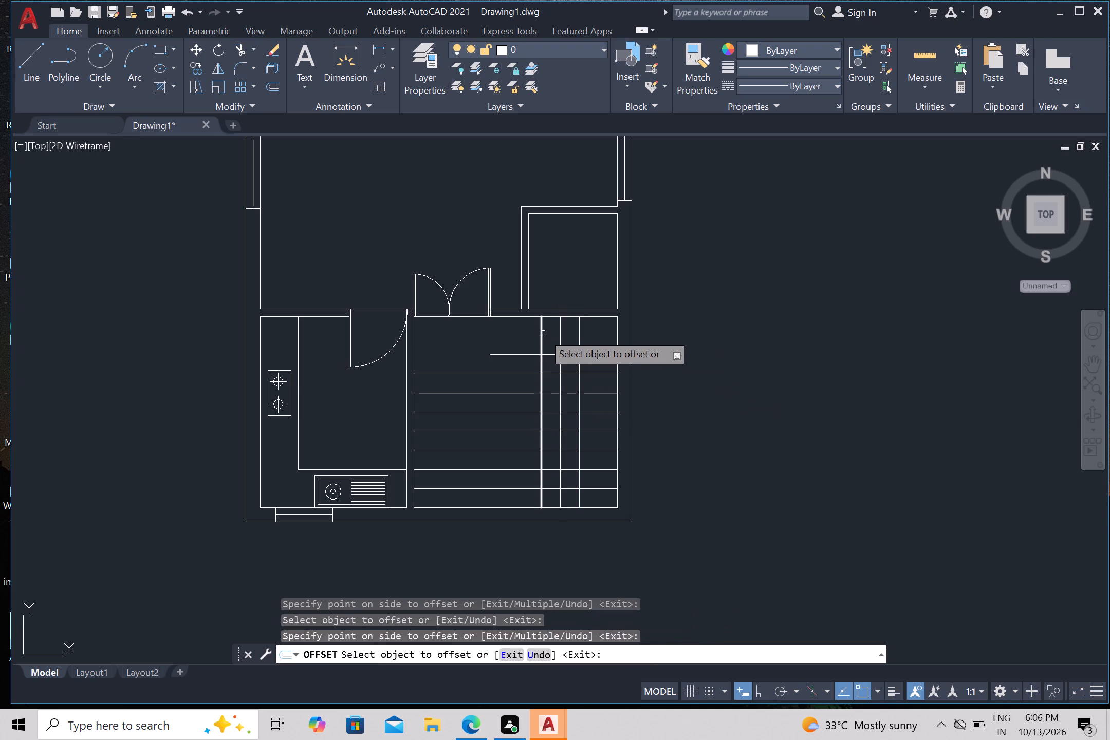
click(540, 335)
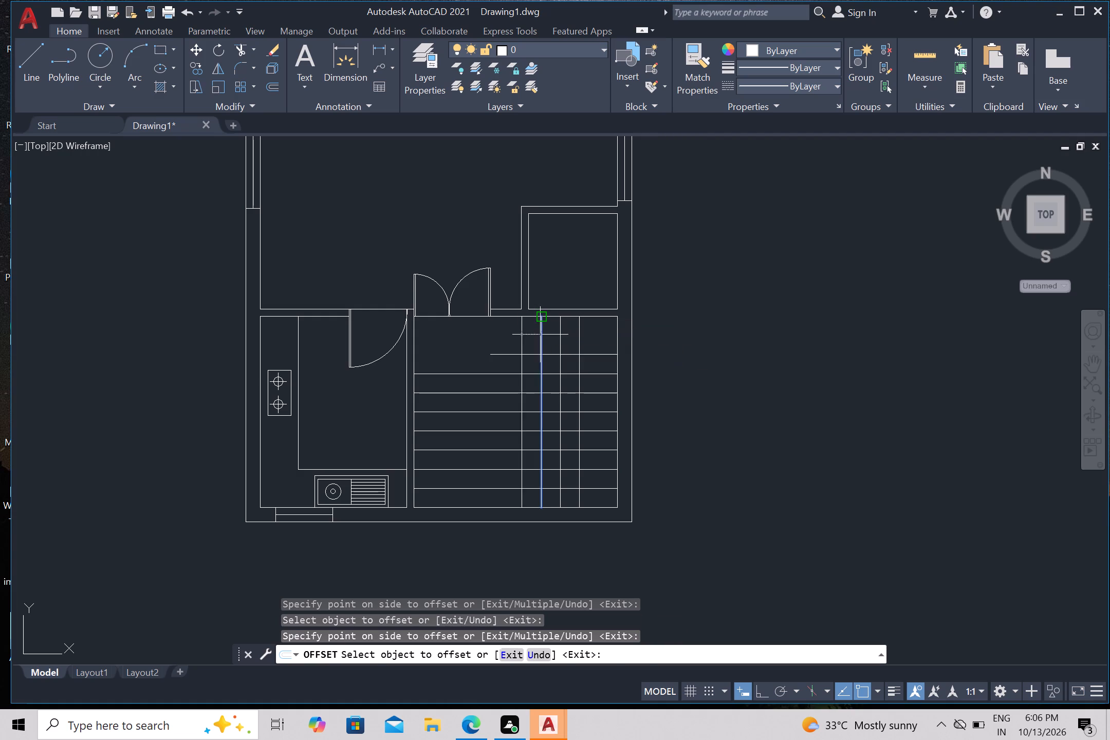
click(533, 339)
drag(540, 328, 533, 330)
click(519, 335)
key(Escape)
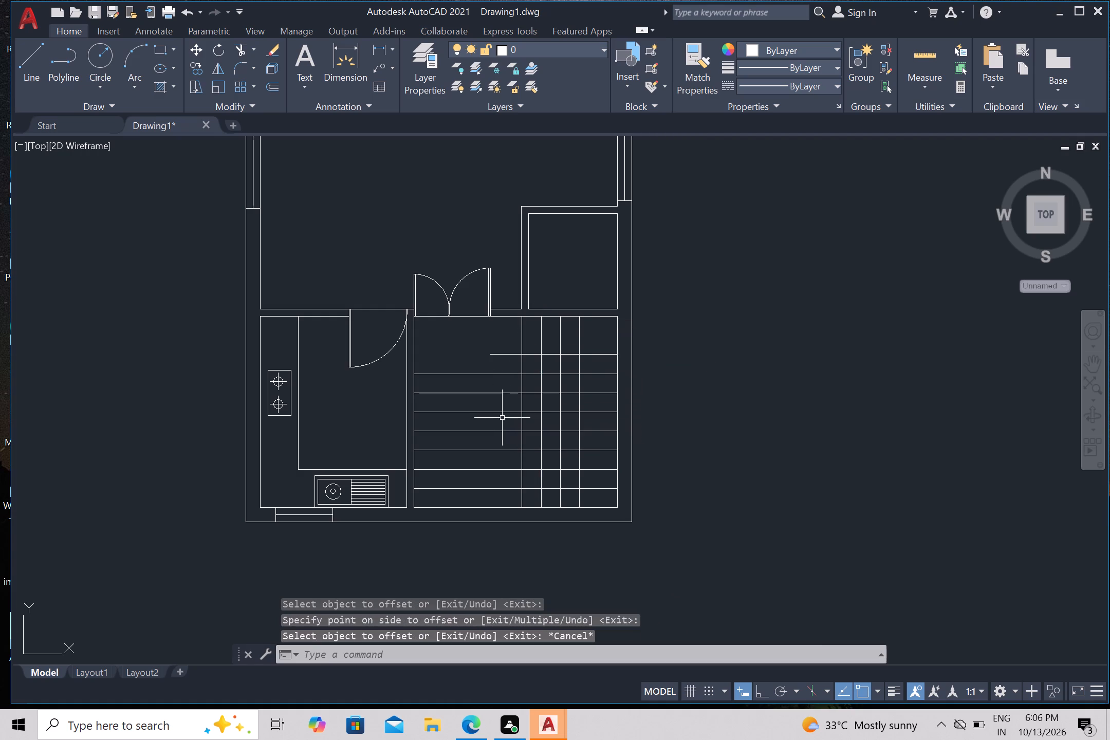
Trim off the parts of the horizontal stair lines that extend left of the leftmost vertical stair line.
key(t)
key(r)
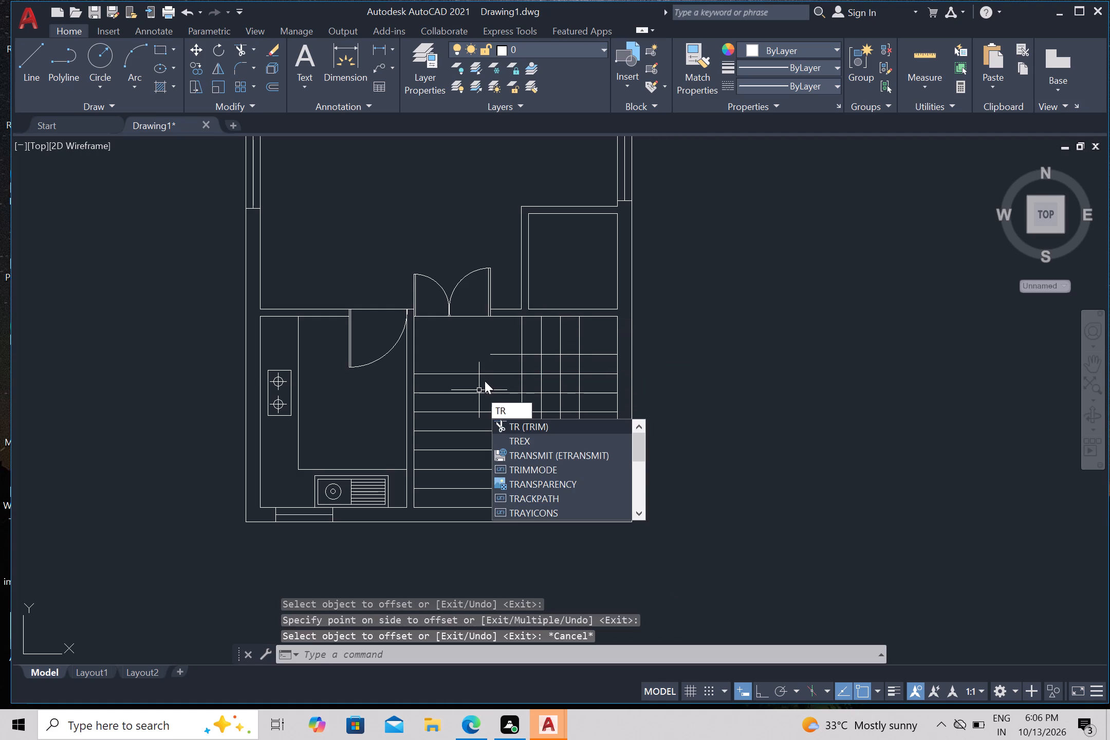
key(Return)
drag(512, 337, 511, 346)
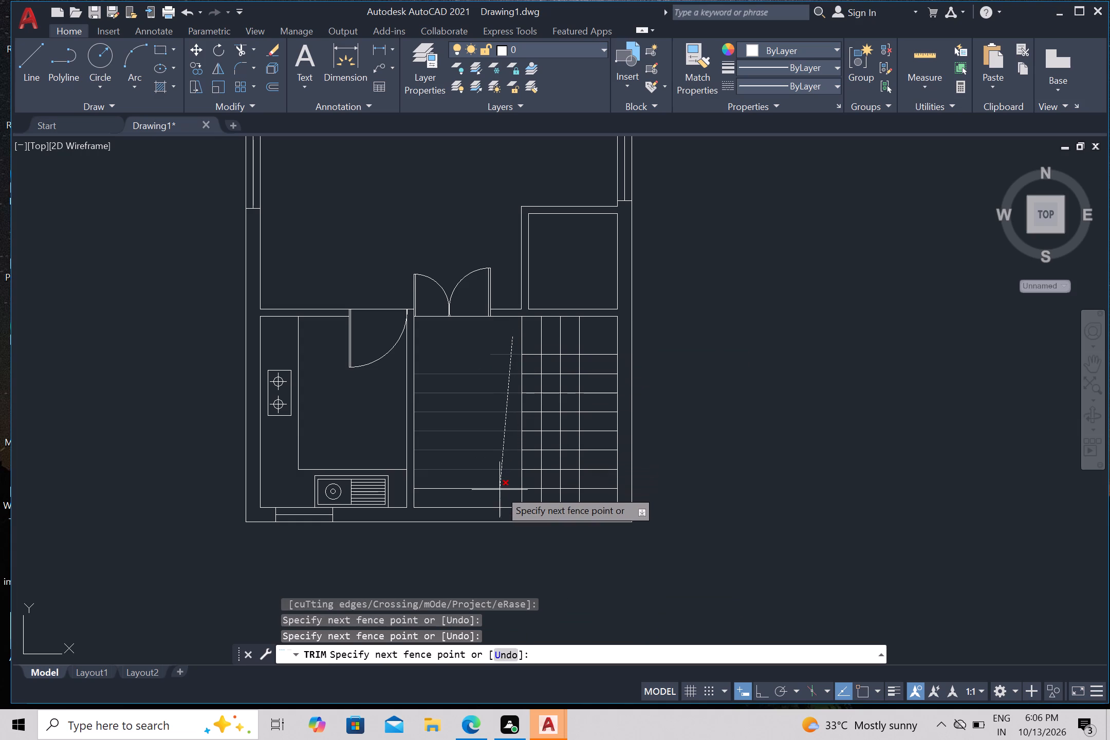
click(502, 496)
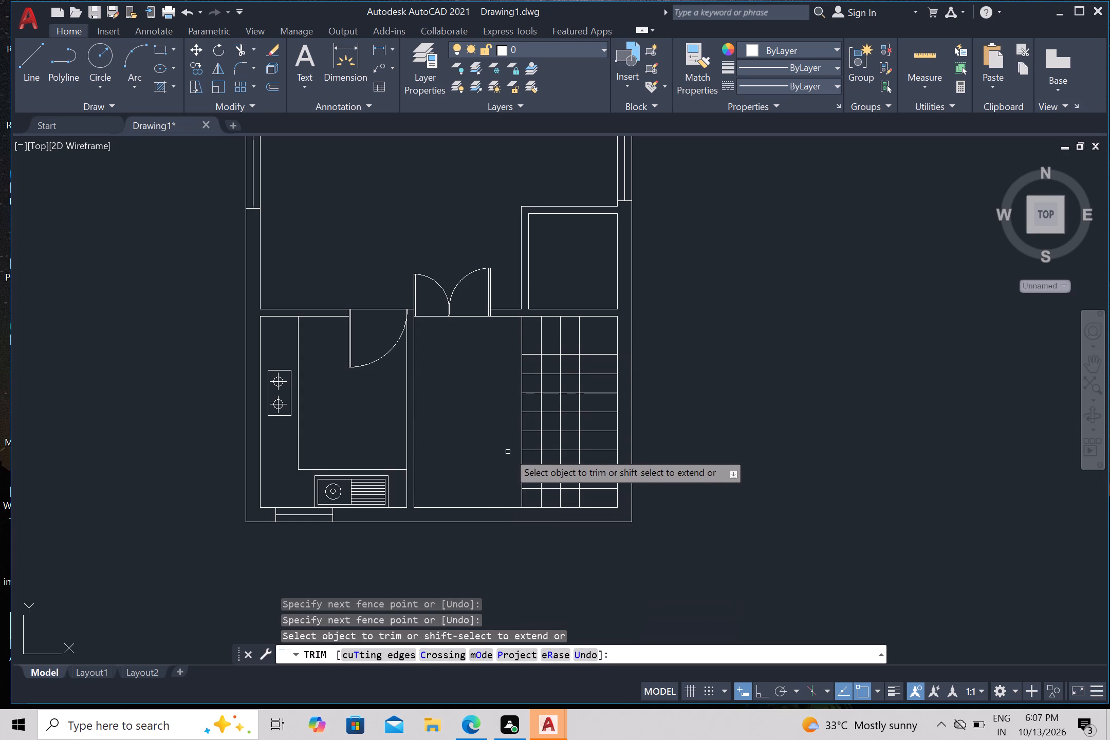
Trim away the crossing lines inside the stair corner, leaving an L-shaped staircase along the room's upper and right walls.
click(569, 359)
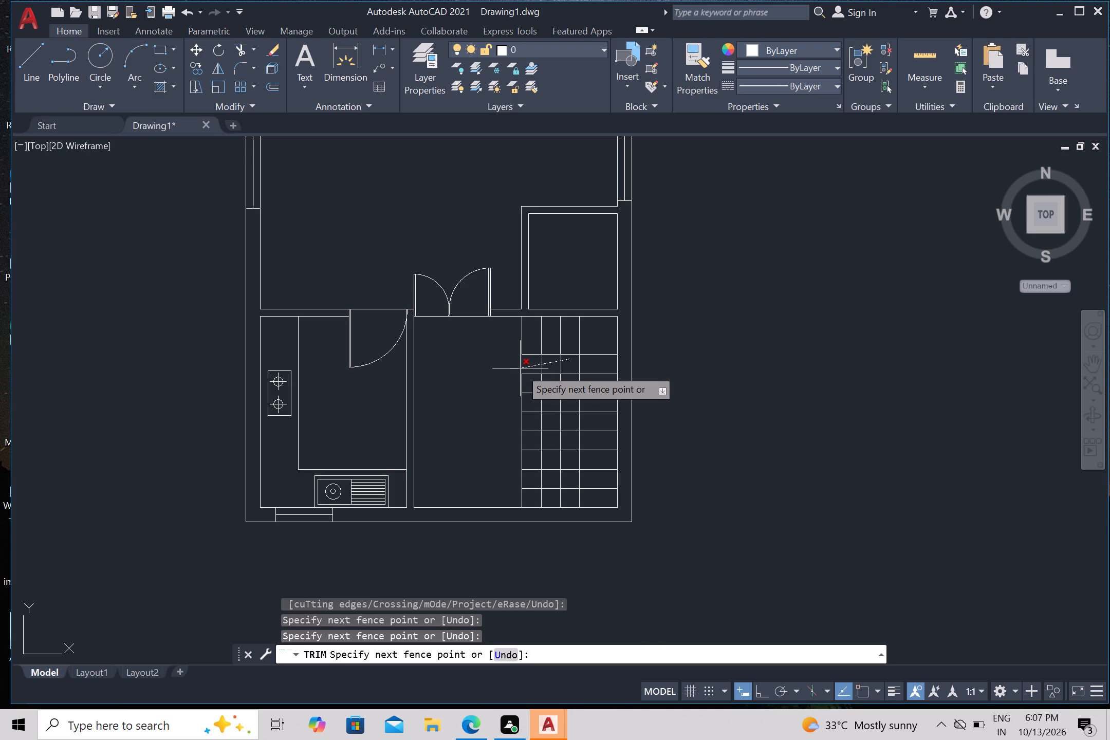
click(520, 368)
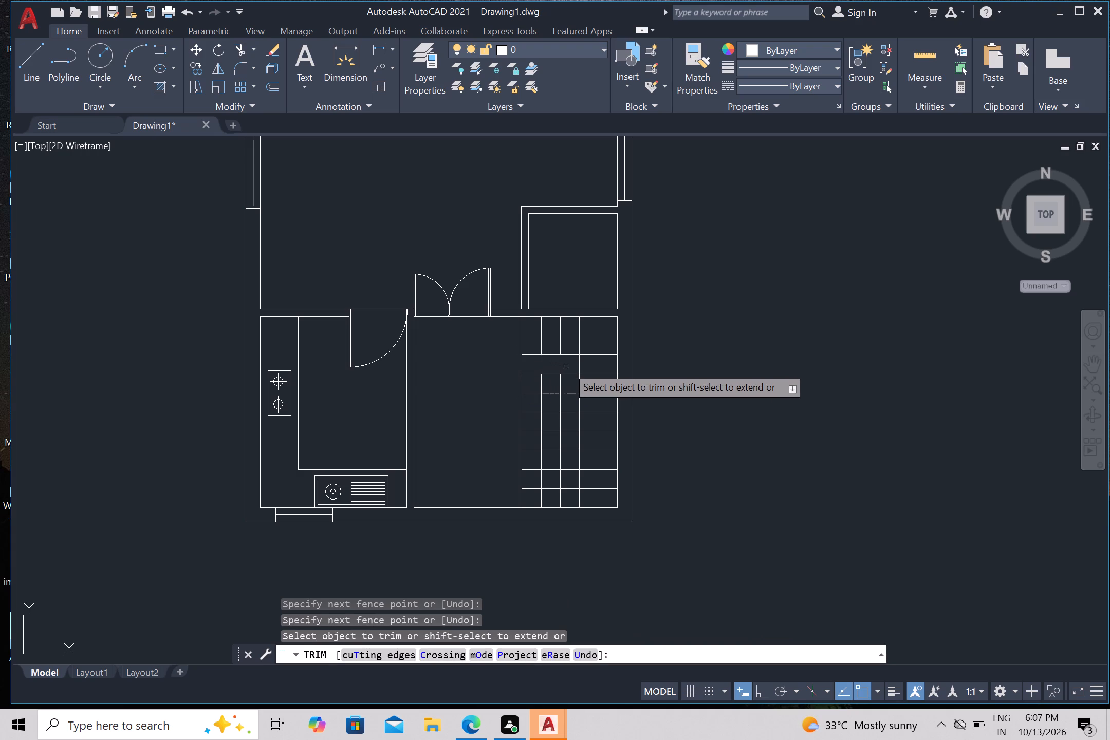
click(567, 367)
click(569, 498)
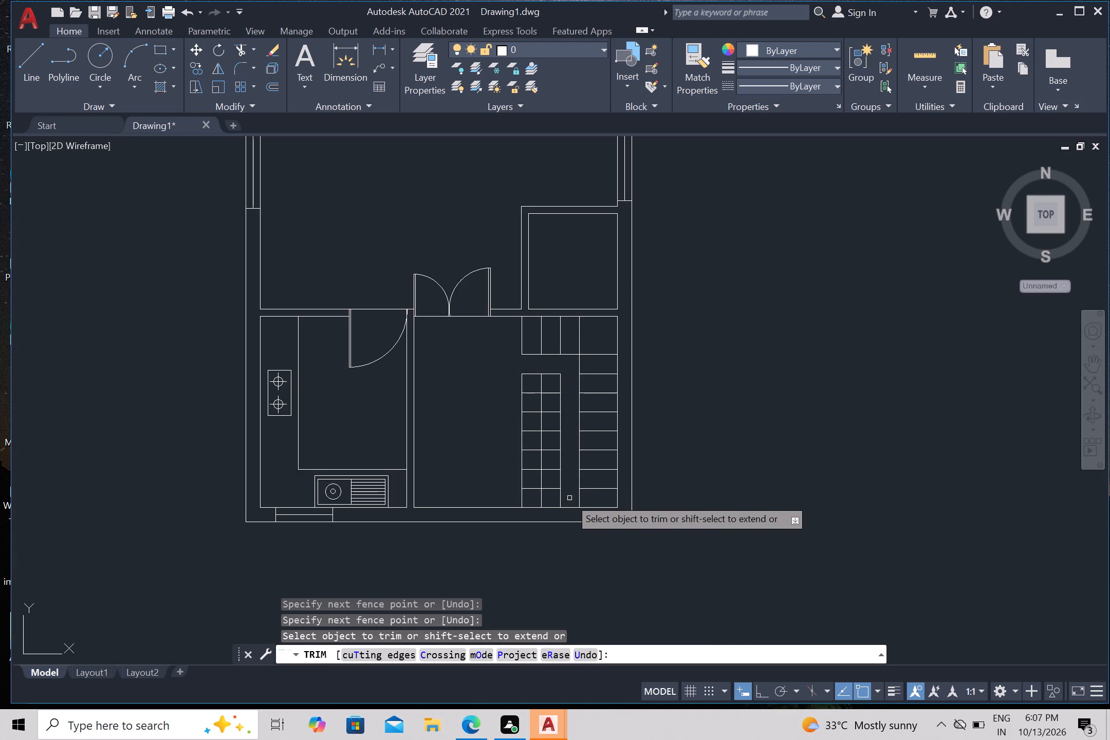
click(569, 498)
click(519, 498)
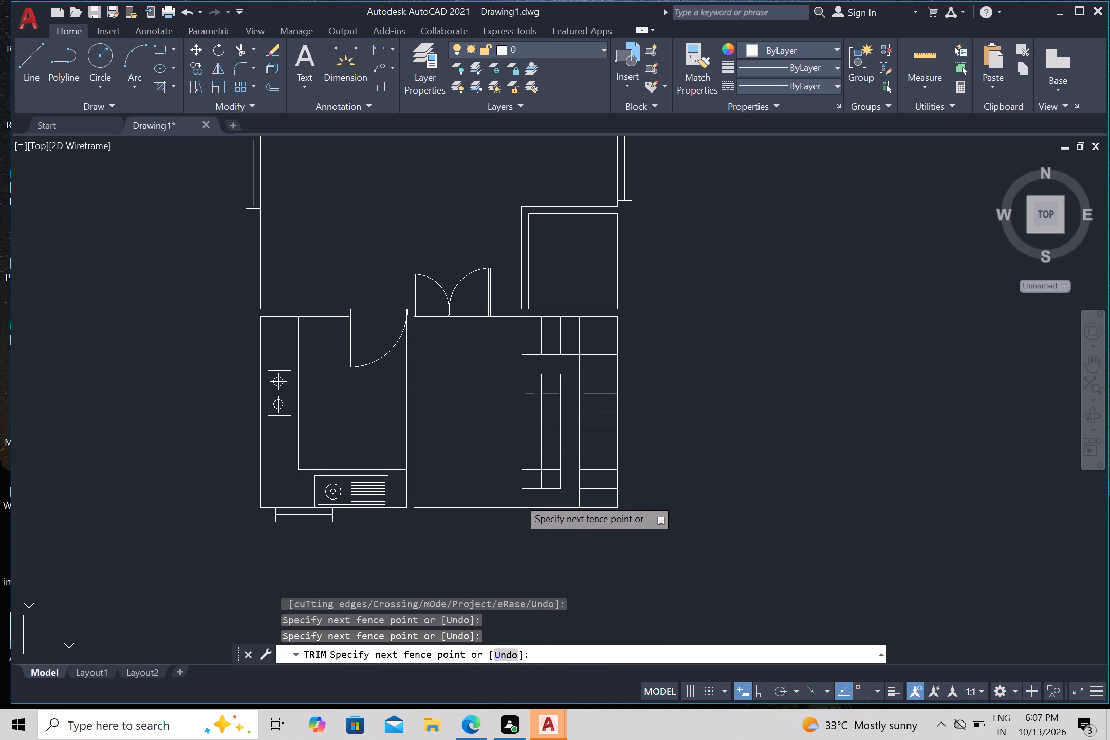
click(532, 496)
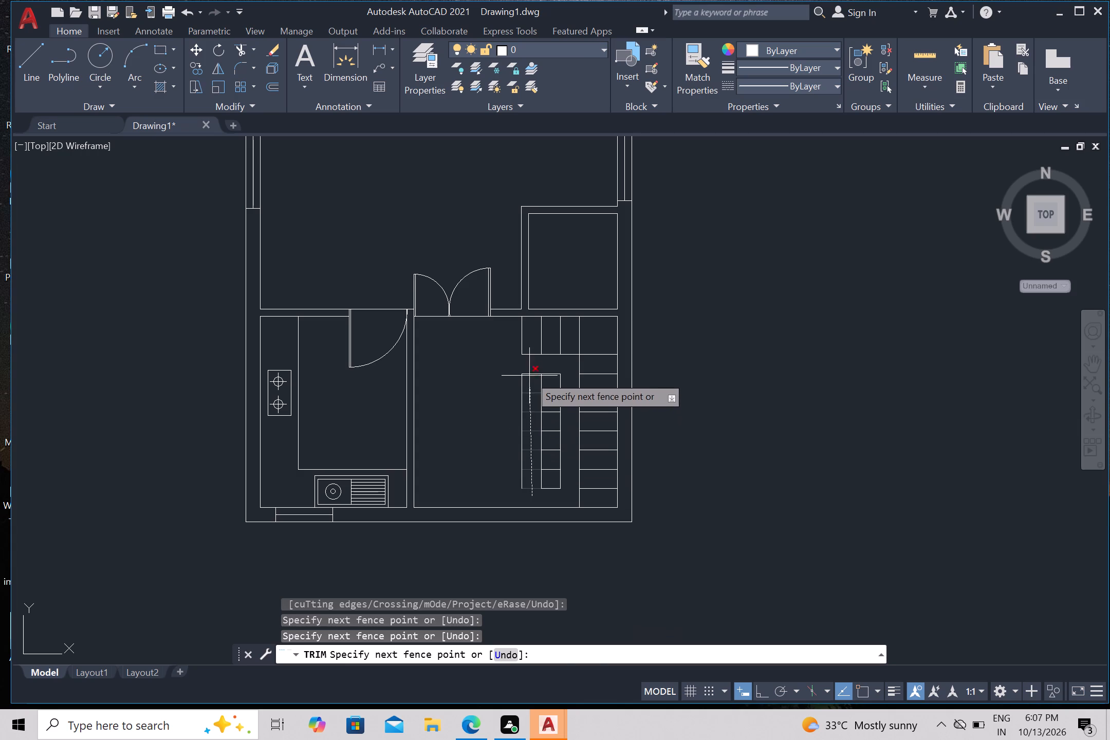
click(531, 367)
drag(553, 366, 553, 384)
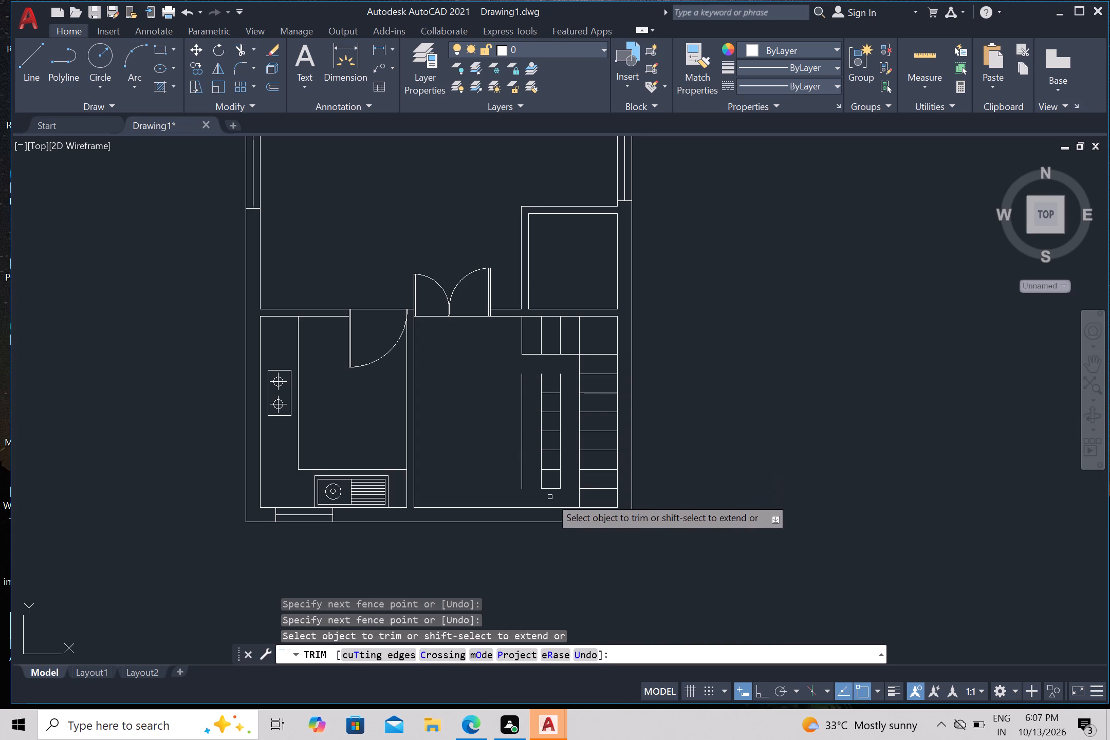
click(550, 501)
drag(551, 380, 549, 387)
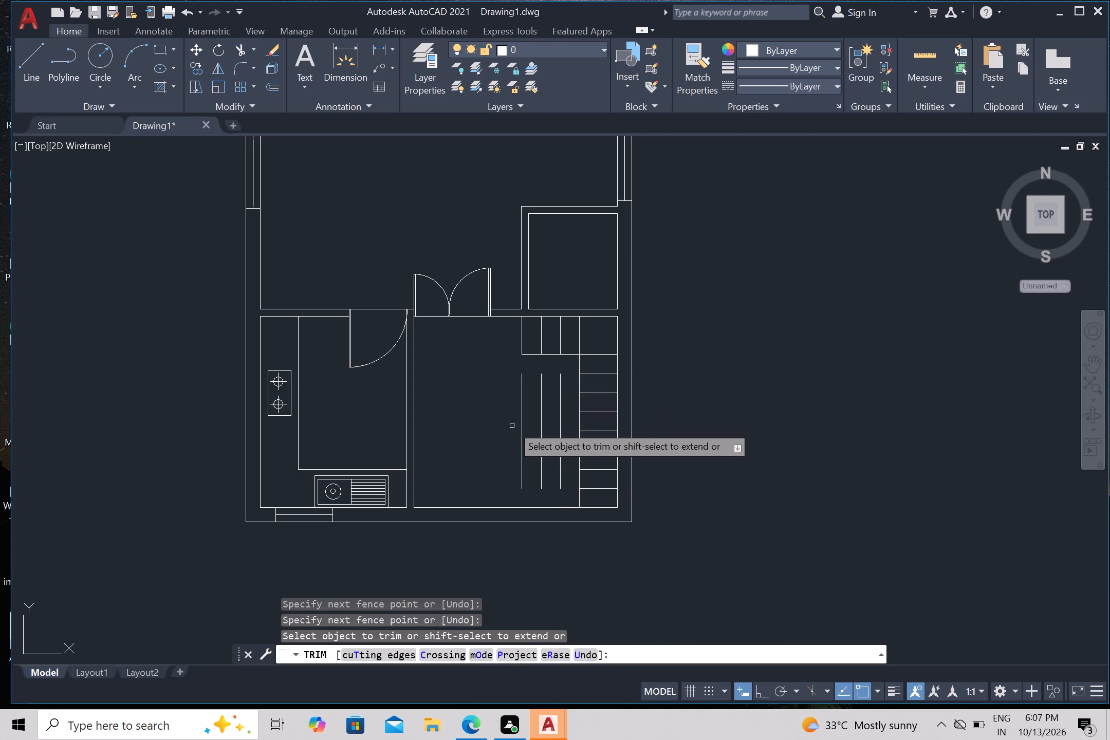
click(511, 425)
click(561, 424)
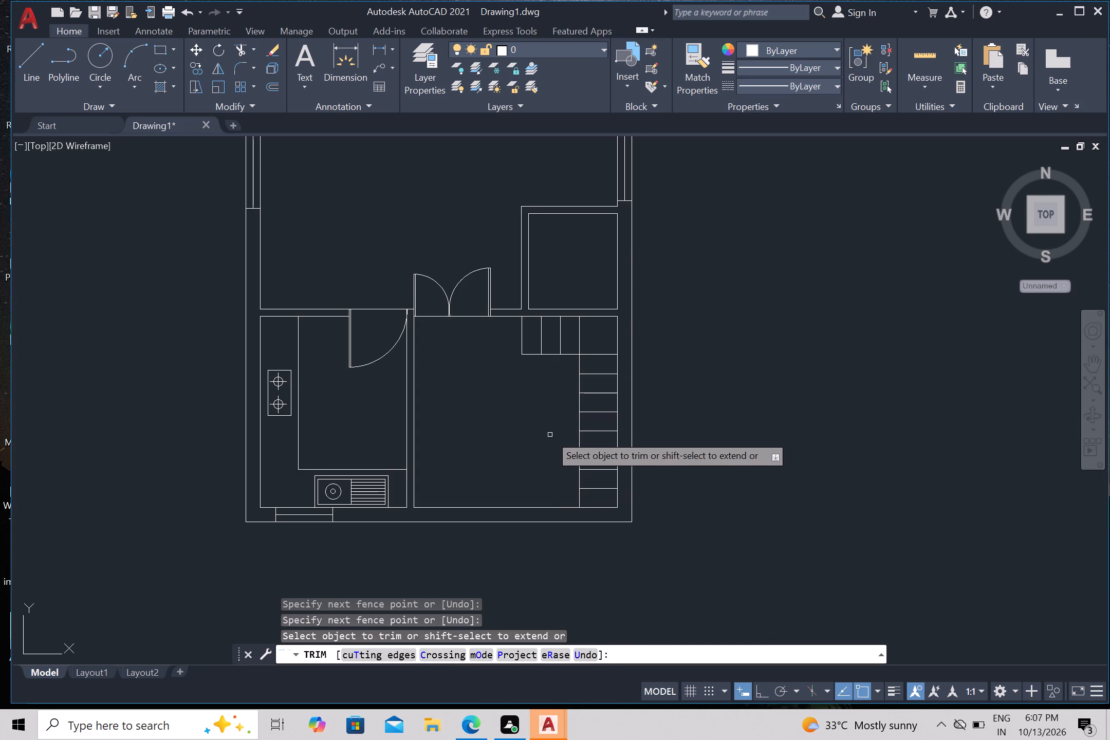
Examine the whole floor plan including the staircase, and end the trim.
scroll(550, 431, down, 1)
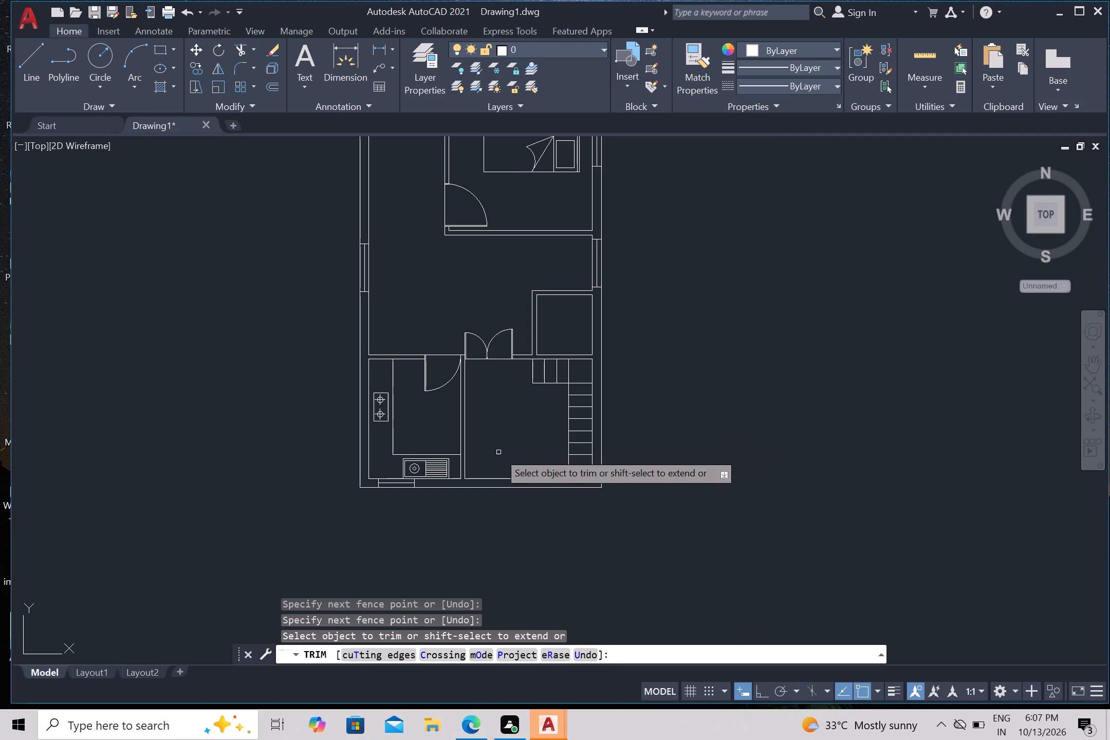
middle_drag(514, 440, 533, 498)
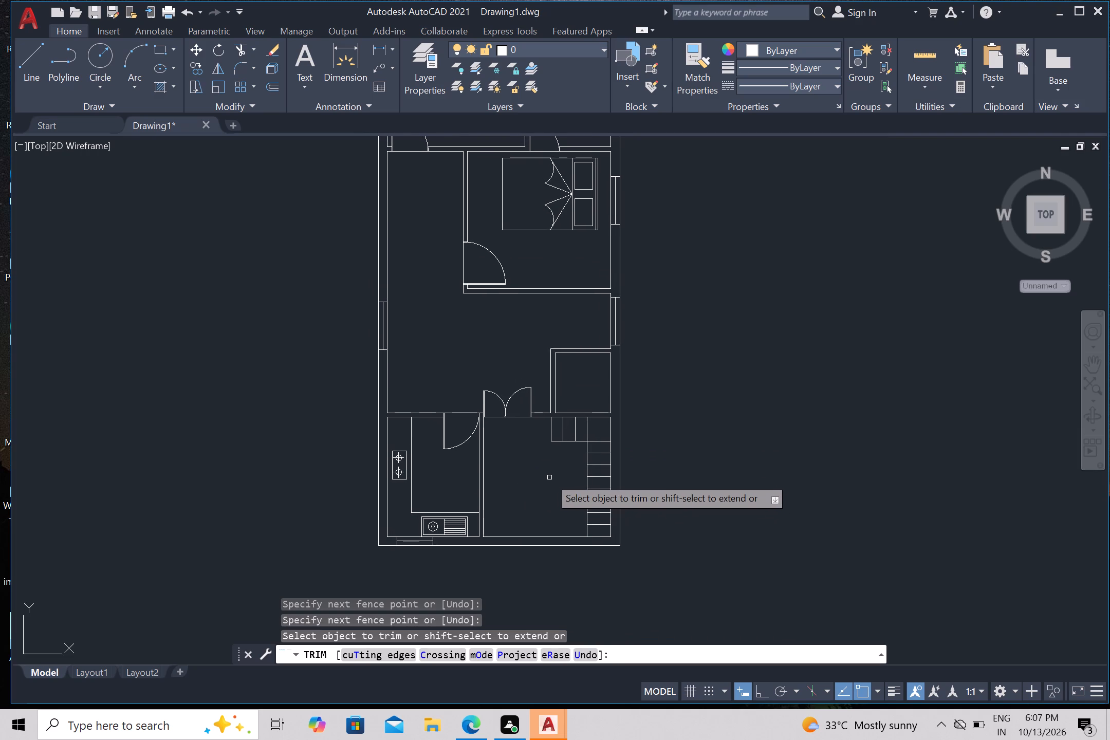
scroll(551, 476, down, 1)
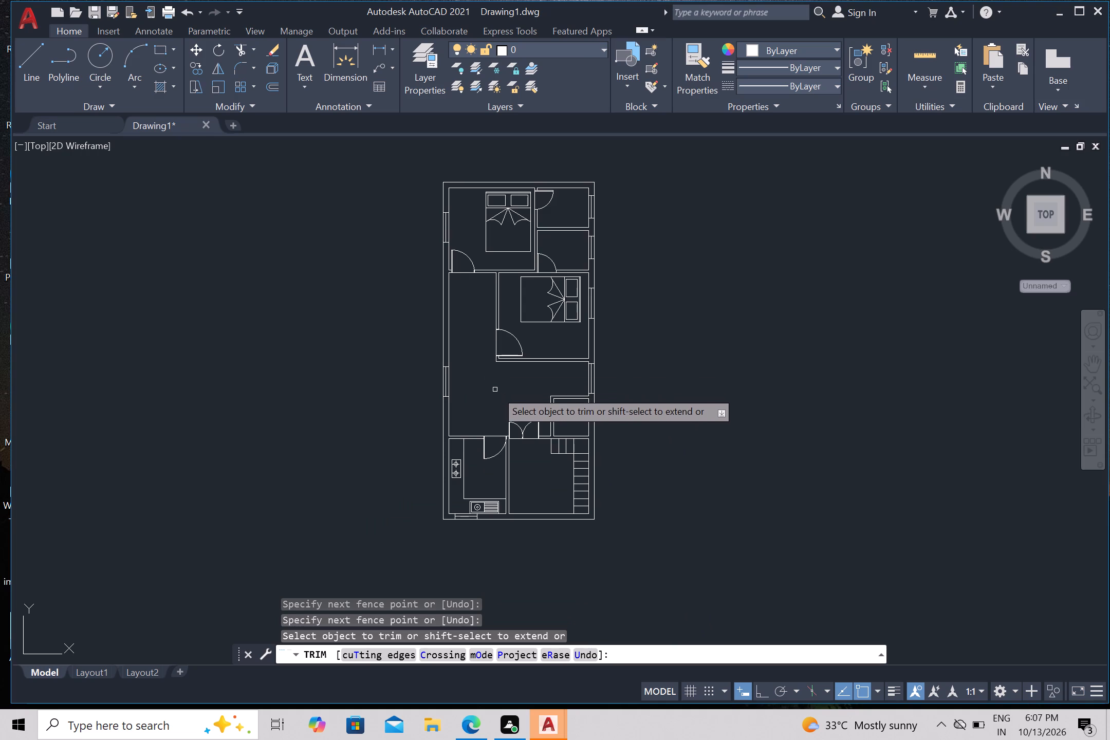
scroll(498, 401, up, 1)
scroll(505, 401, down, 1)
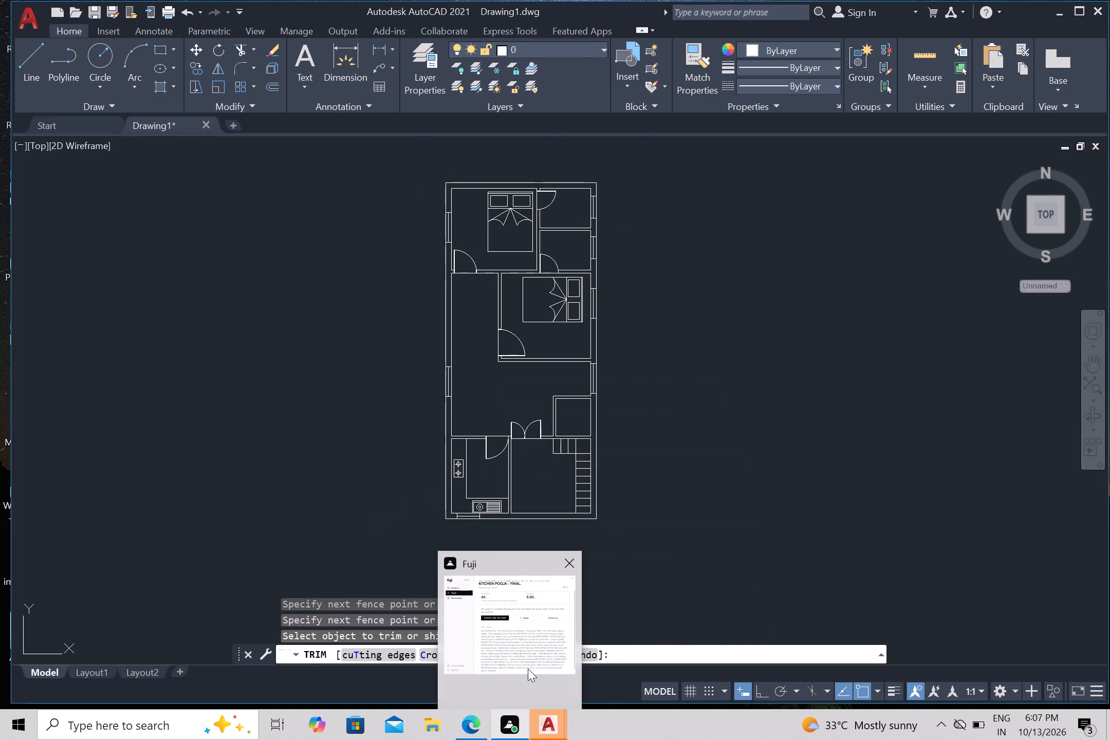
middle_click(529, 551)
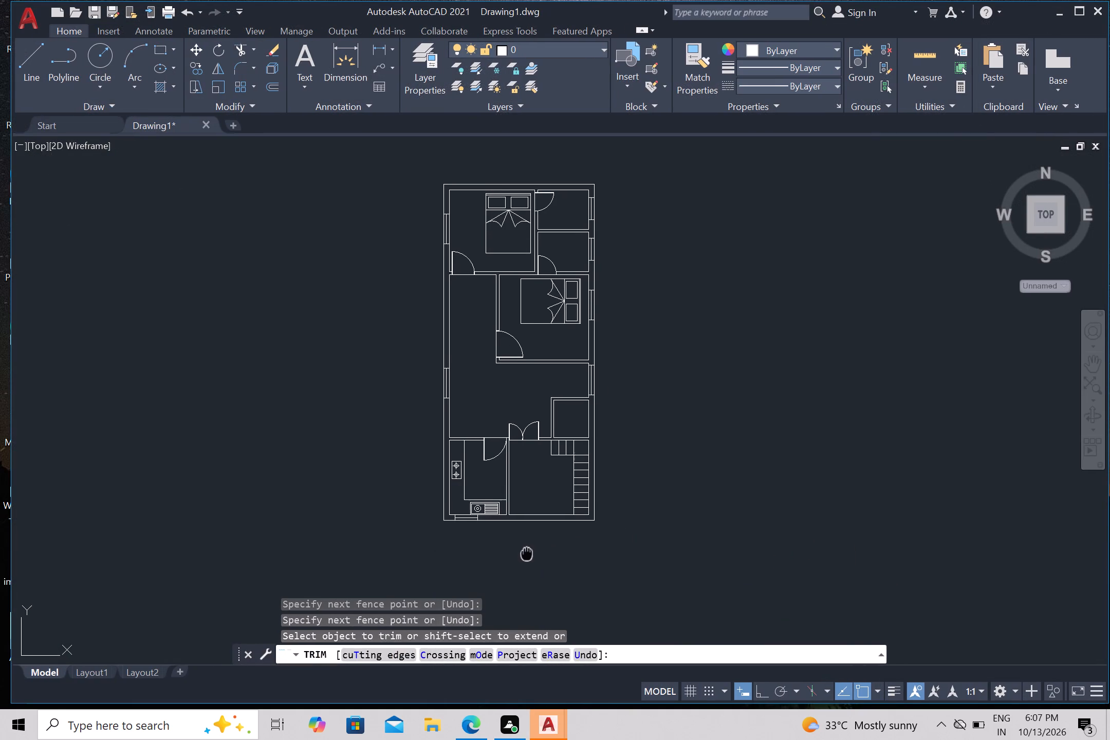
key(Escape)
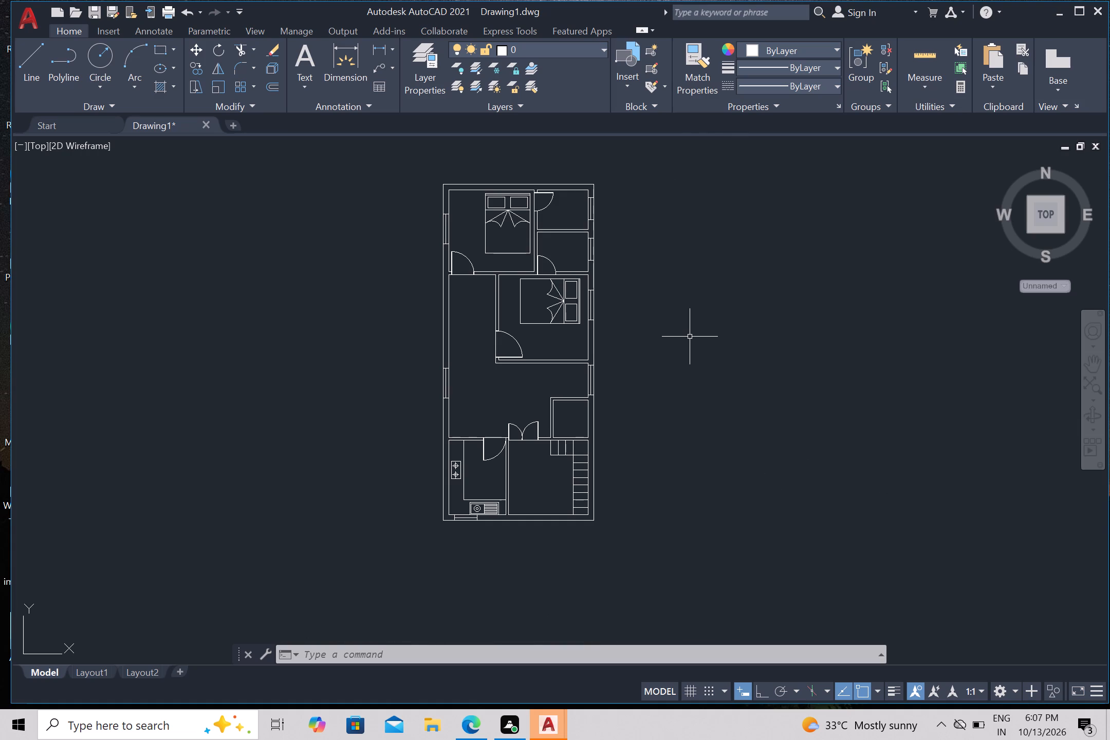
key(Escape)
Add a multiline text label reading "BED ROOM" in the empty space right of the floor plan.
text(mt)
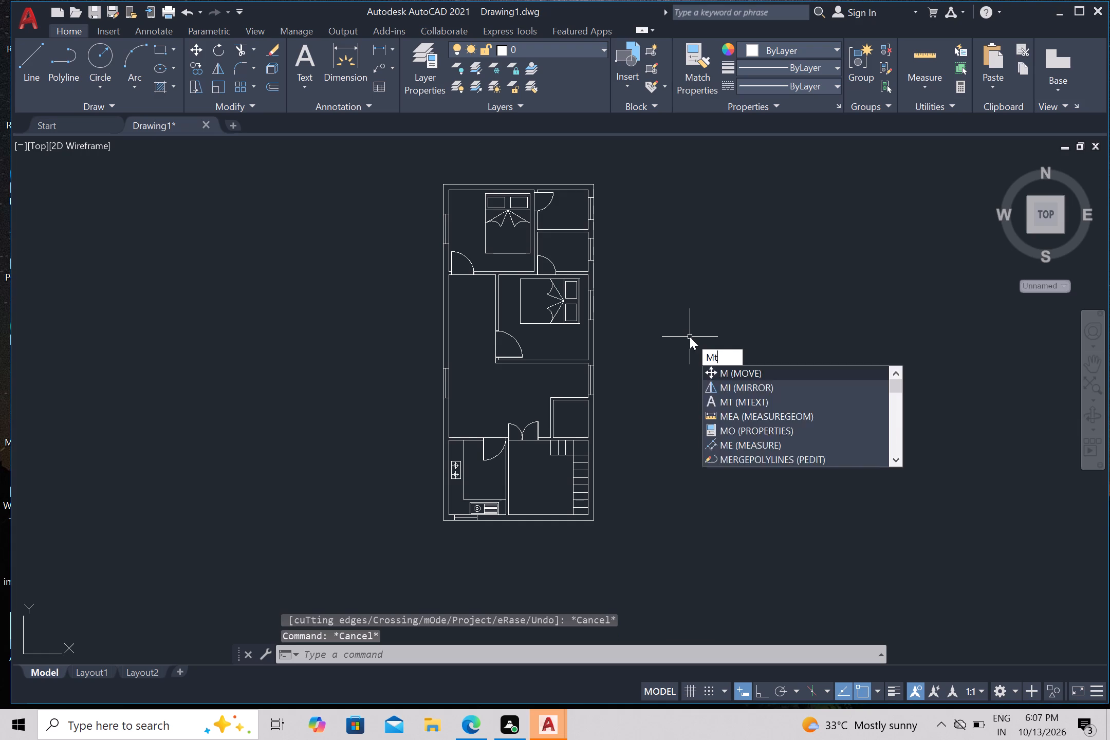
key(Return)
click(641, 290)
click(891, 360)
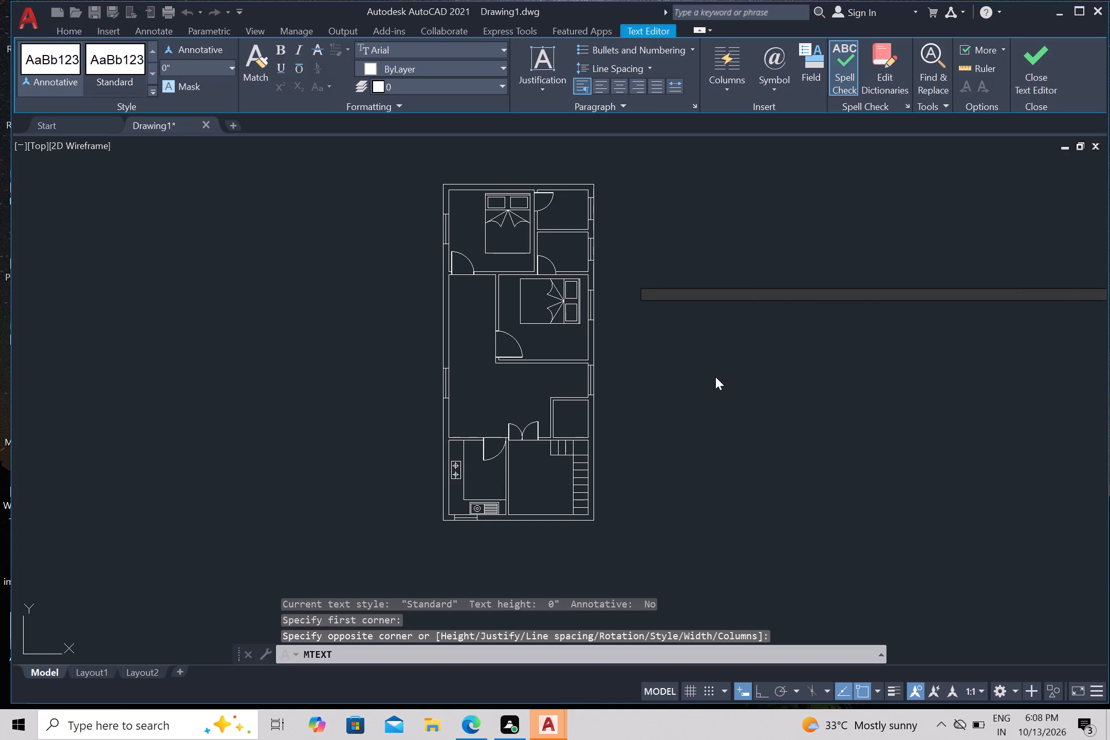
key(b)
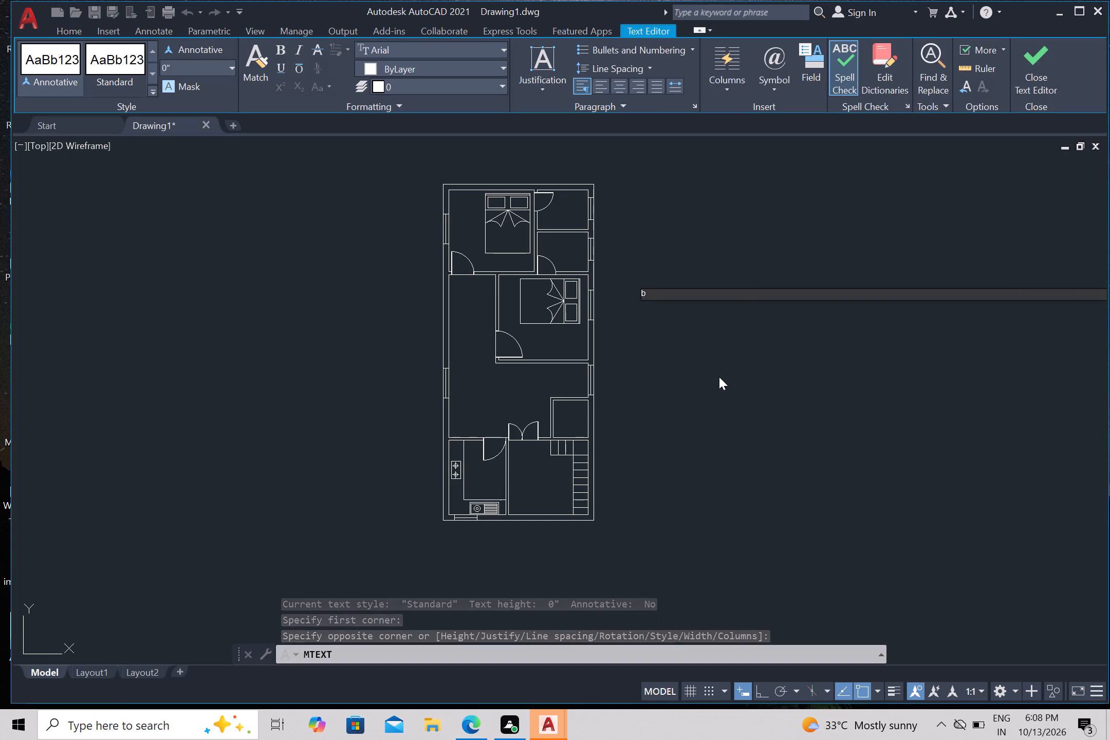
key(BackSpace)
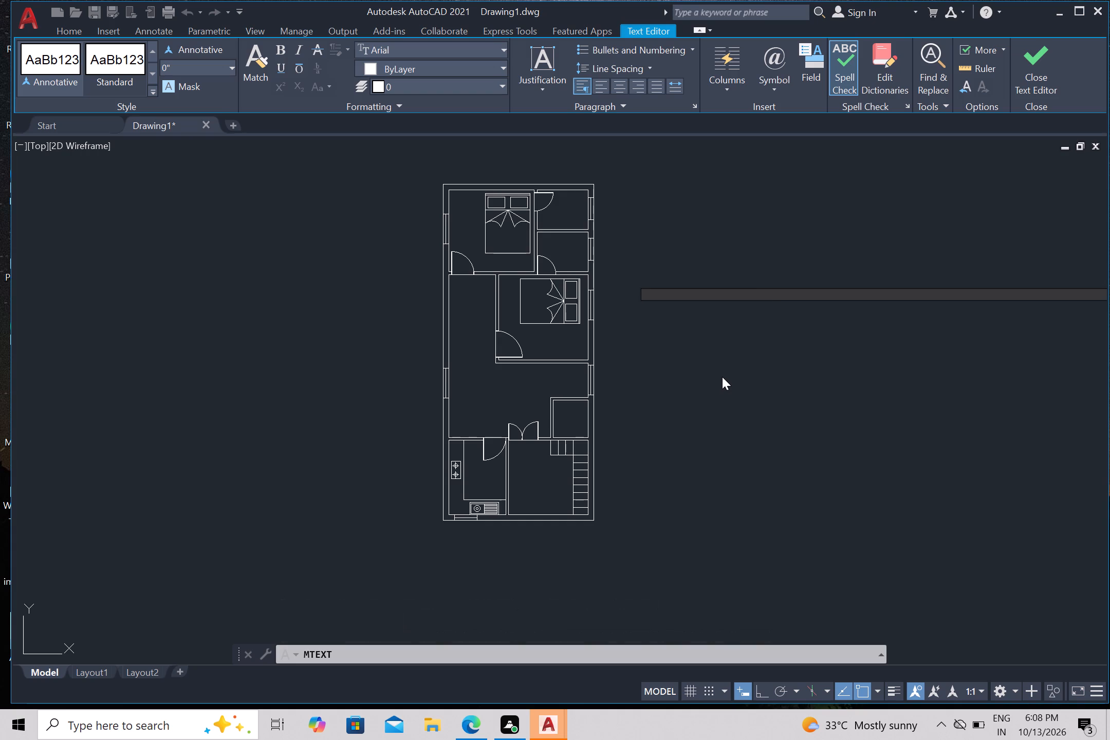
text(BED R)
key(o)
key(o)
key(m)
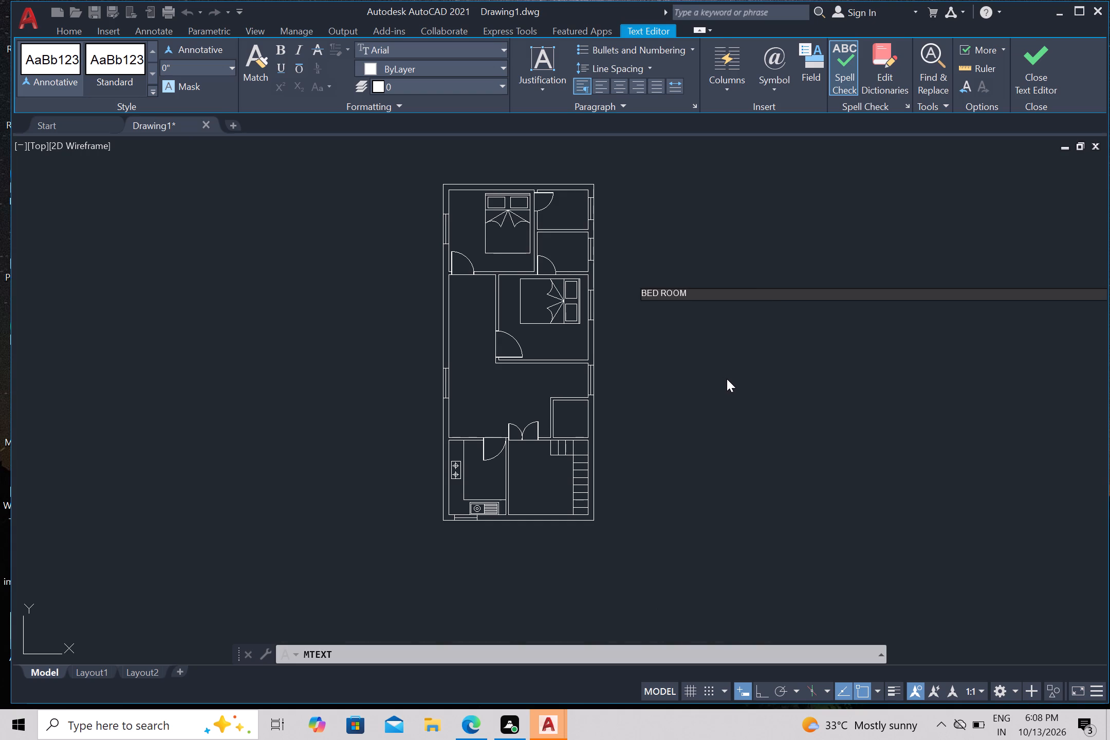
click(733, 385)
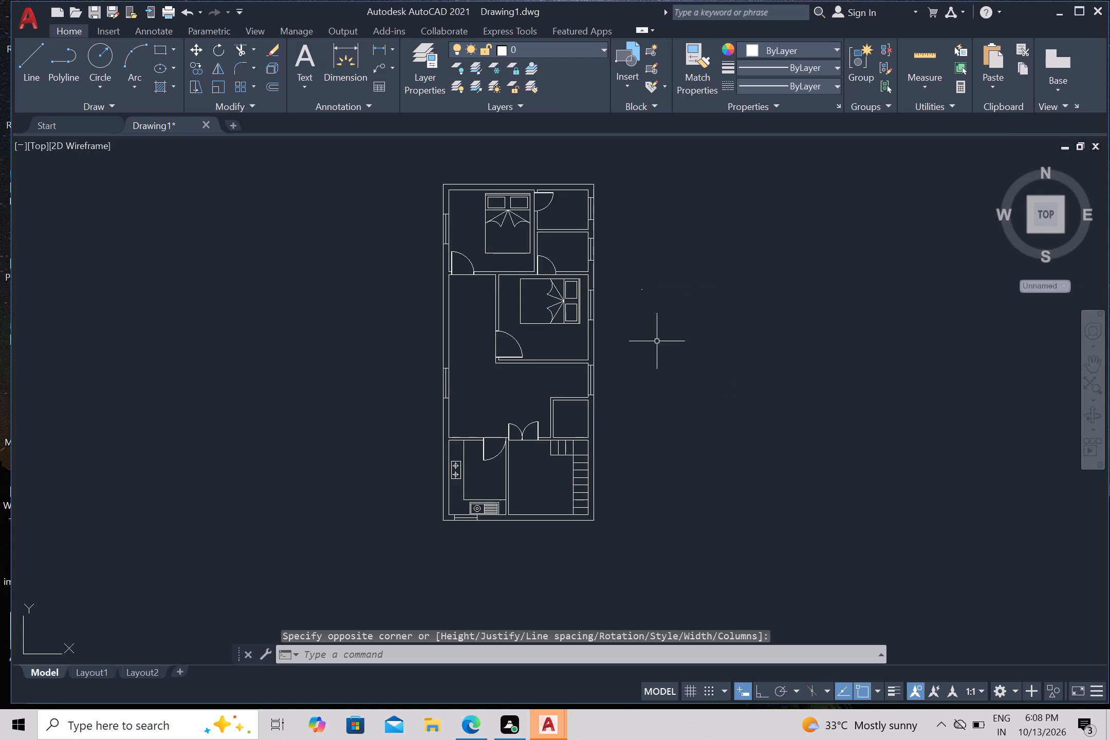
Set the text height of the "BED ROOM" label to 9" in its properties.
drag(623, 273, 647, 282)
click(719, 330)
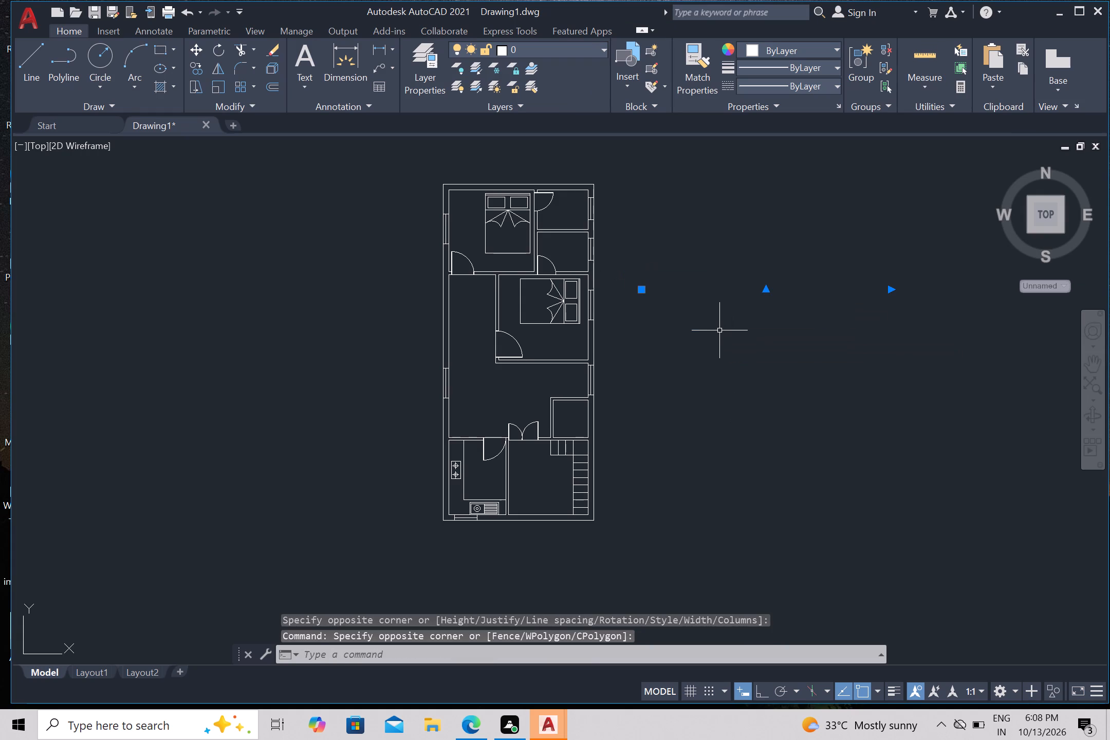
key(ctrl+1)
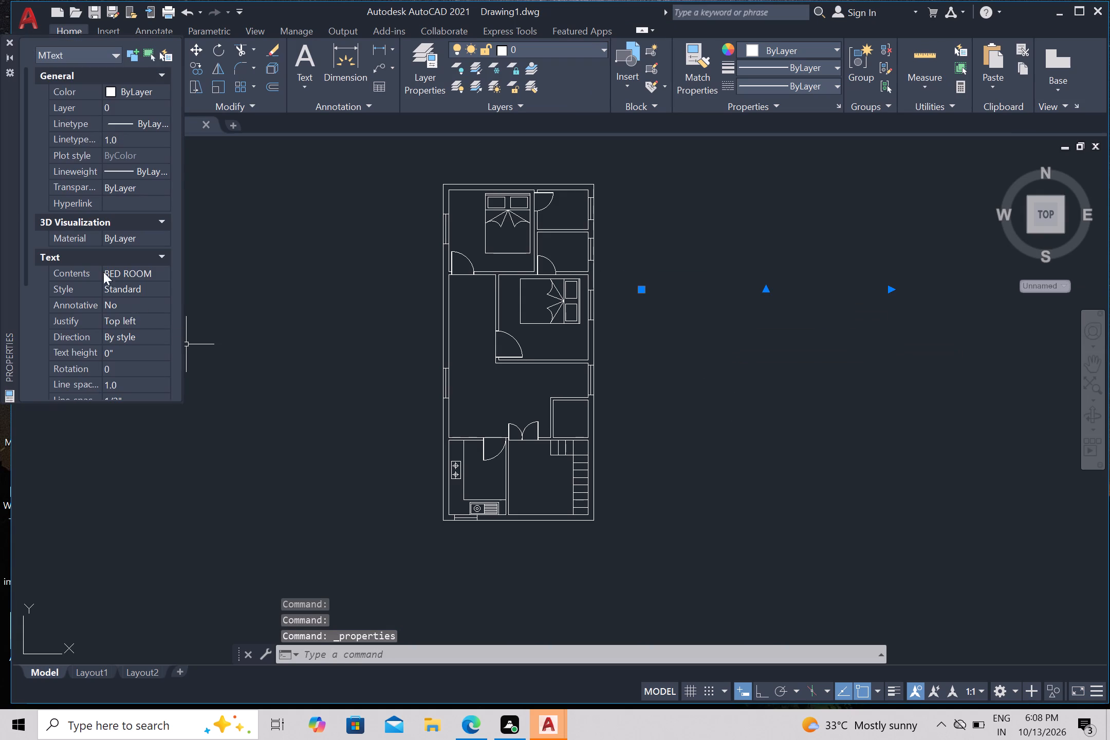
click(123, 356)
key(9)
key(shift+quotedbl)
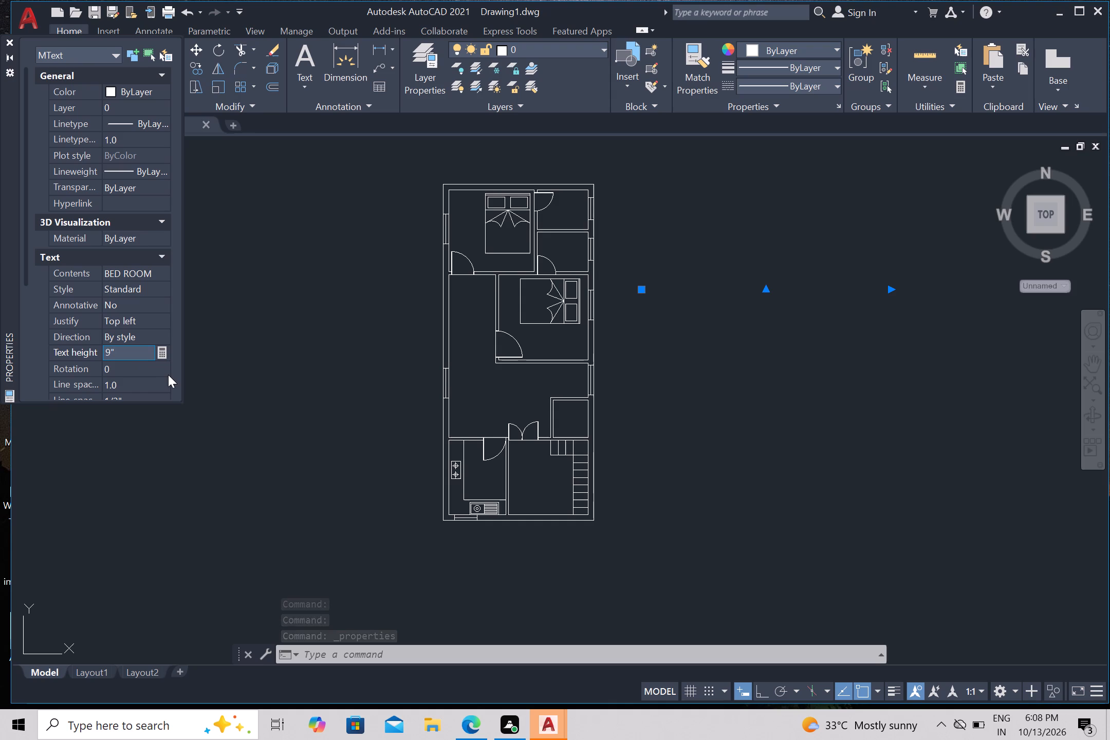
key(Return)
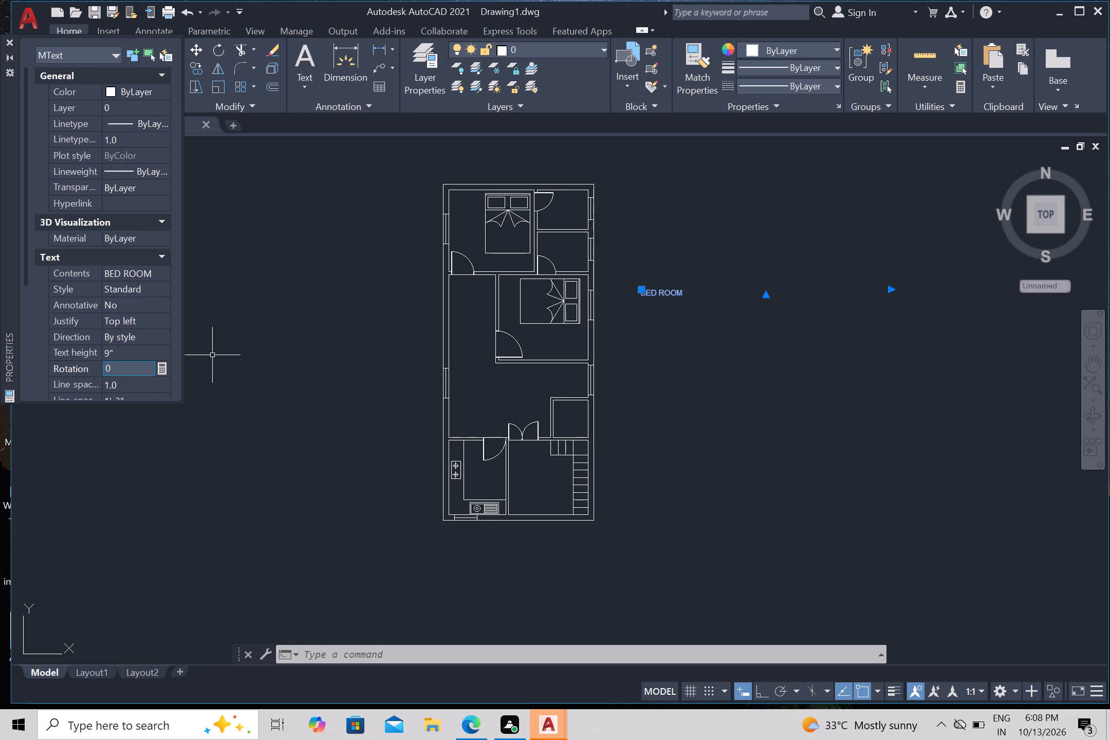
click(8, 43)
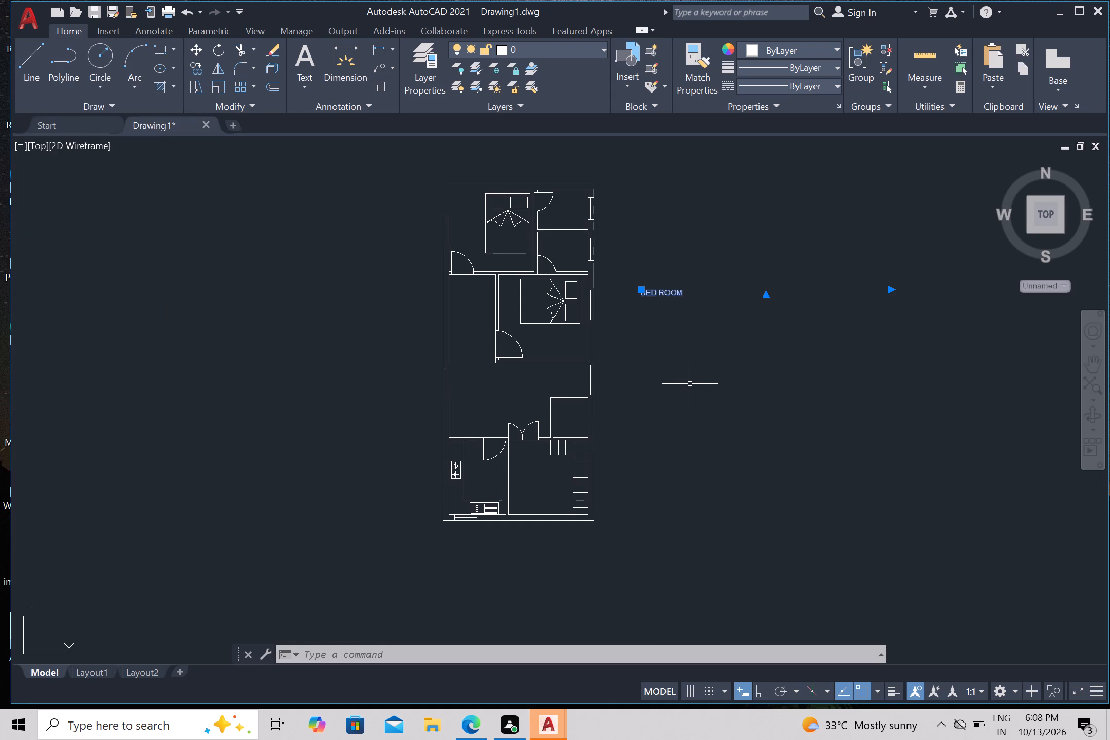
Copy the "BED ROOM" label into both bedrooms, the two small rooms along the upper right wall, and the central hall.
key(Escape)
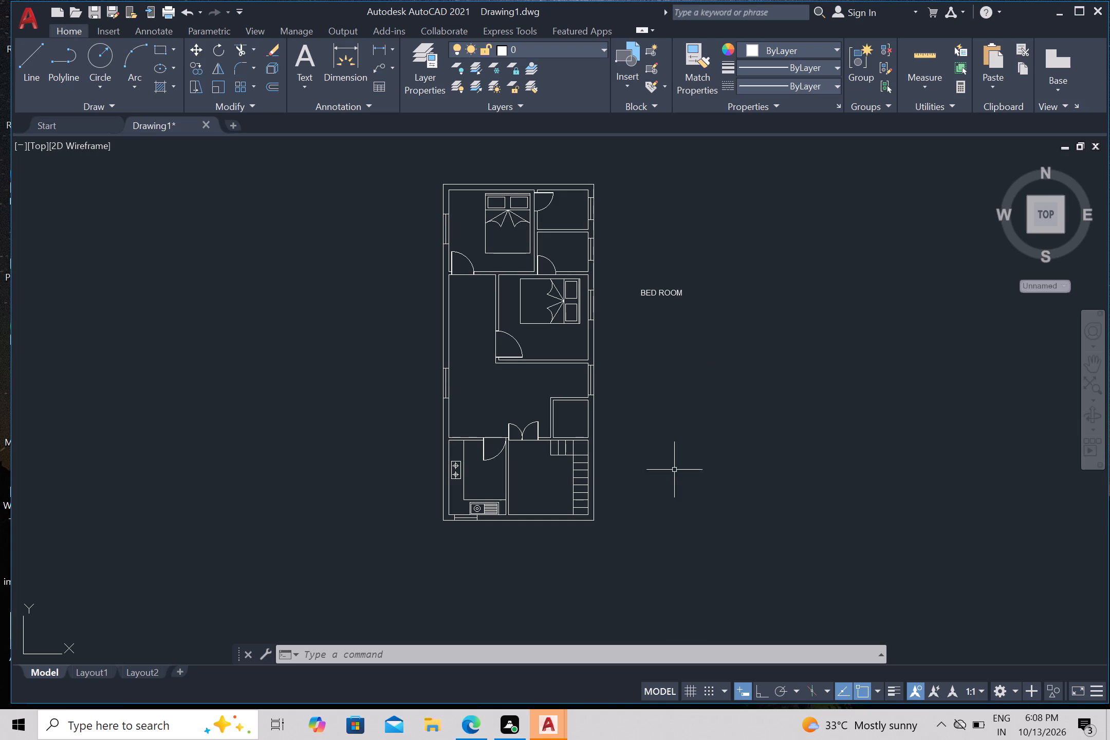
click(655, 291)
key(c)
key(o)
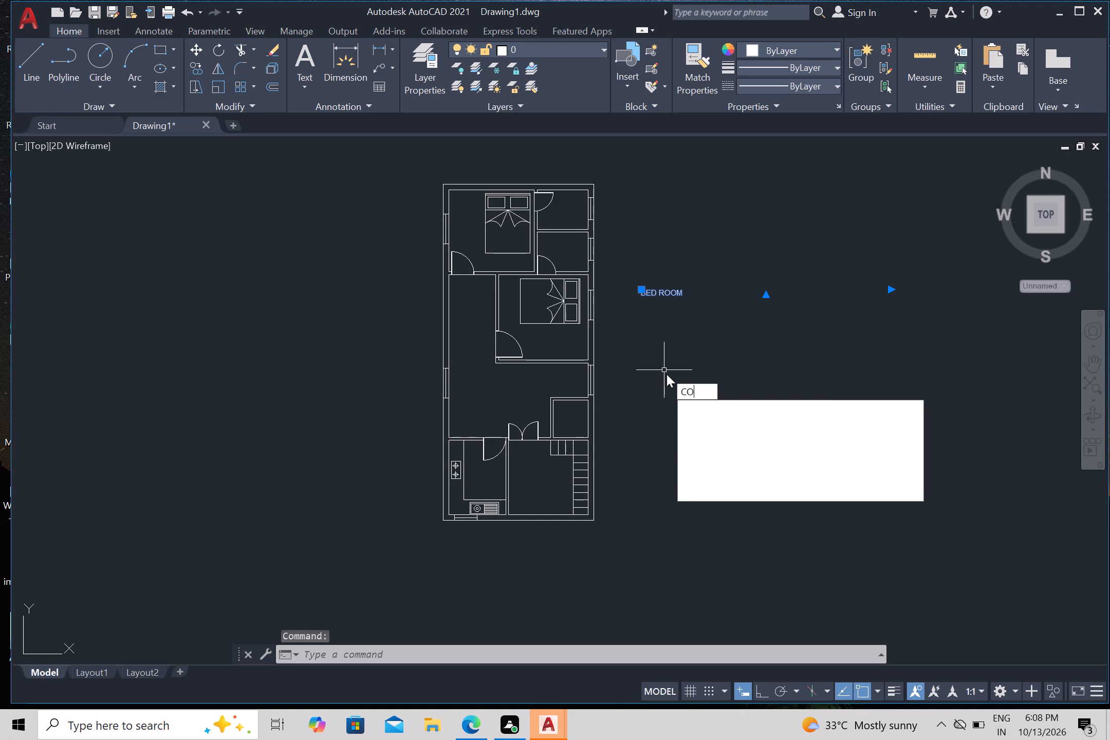
key(Return)
click(668, 290)
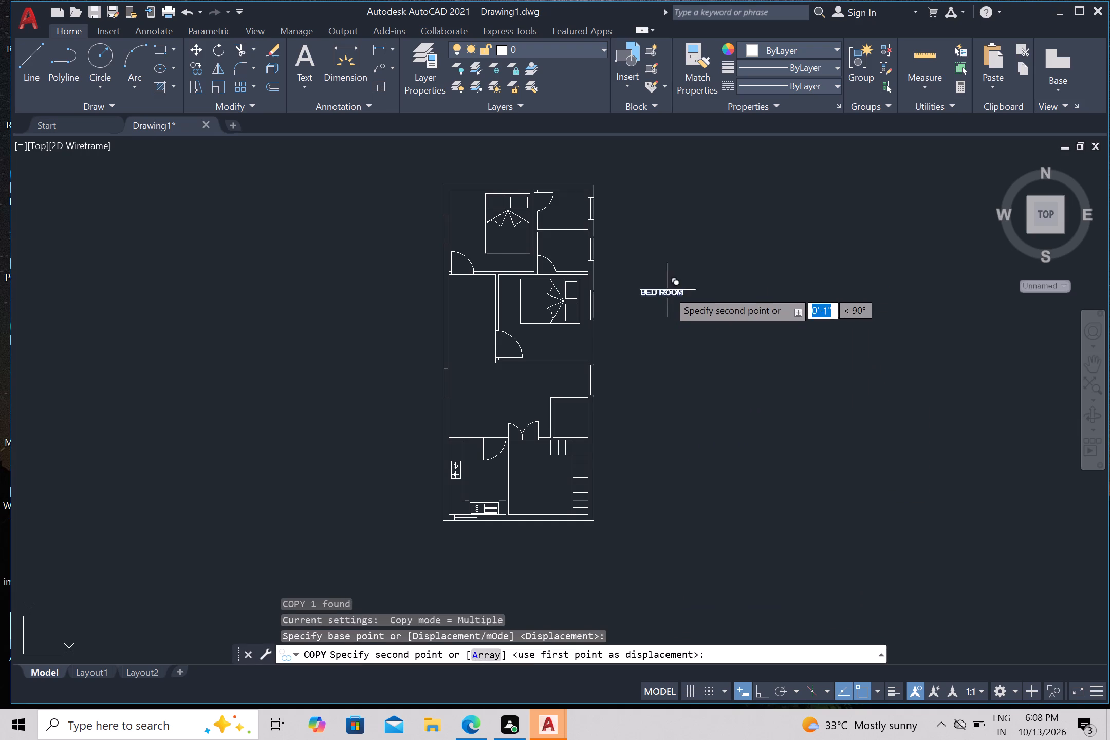
scroll(504, 273, up, 2)
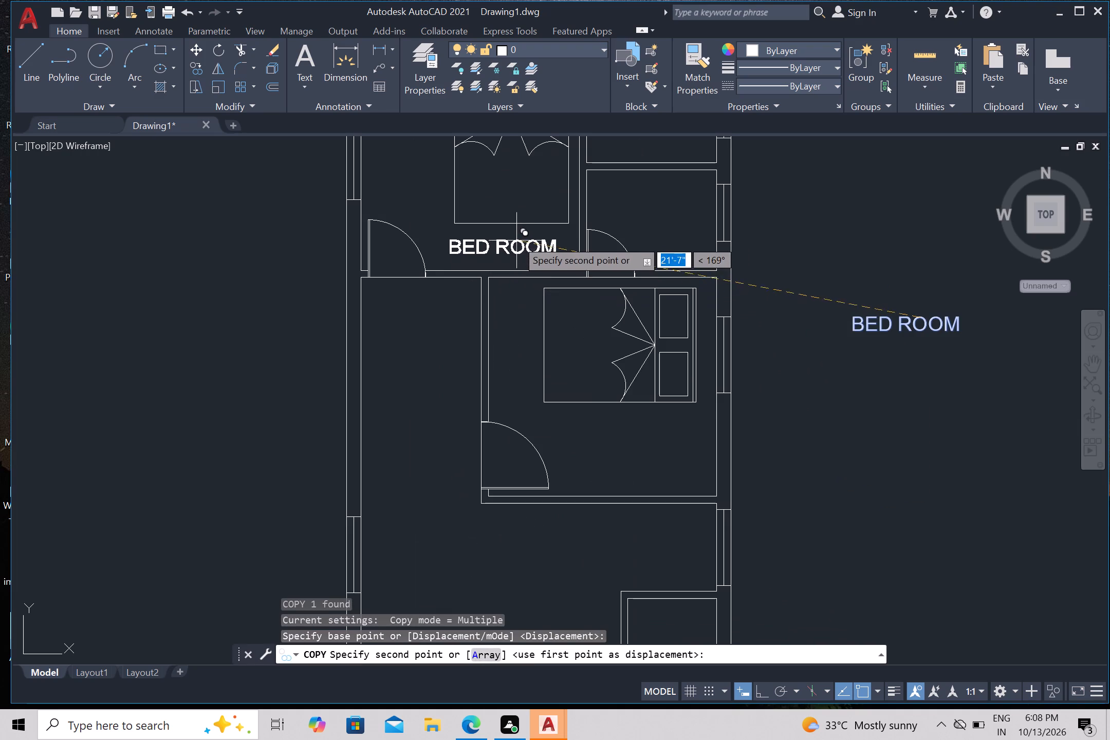
click(515, 233)
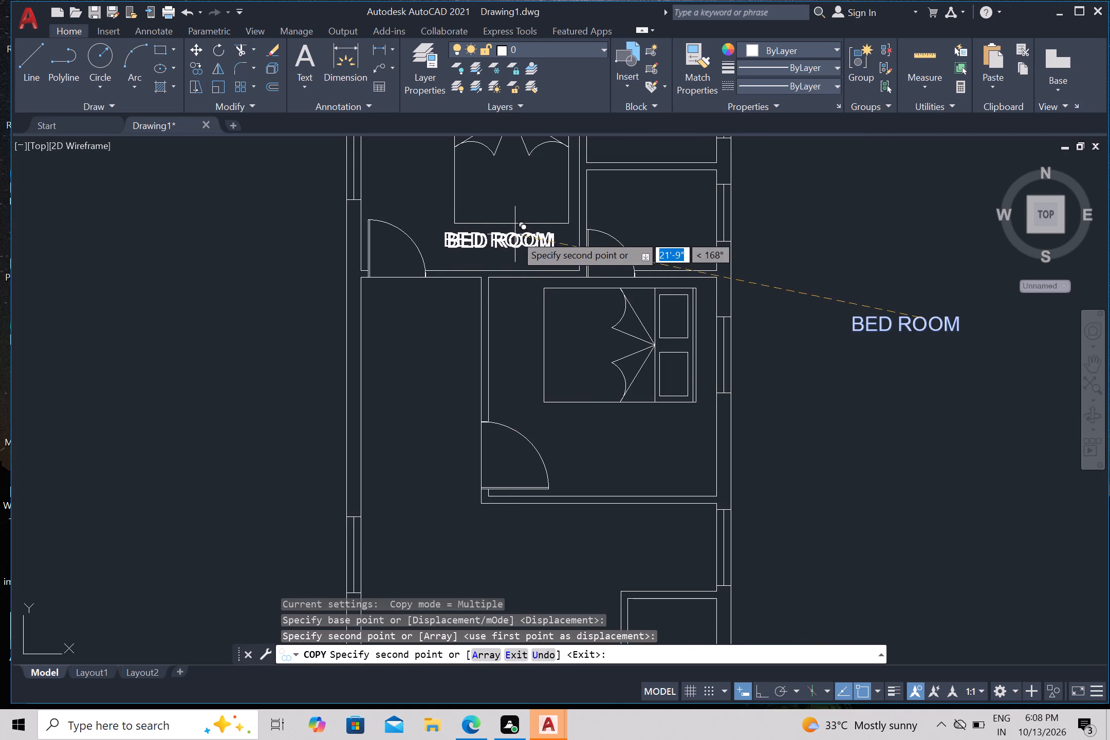
scroll(571, 257, down, 2)
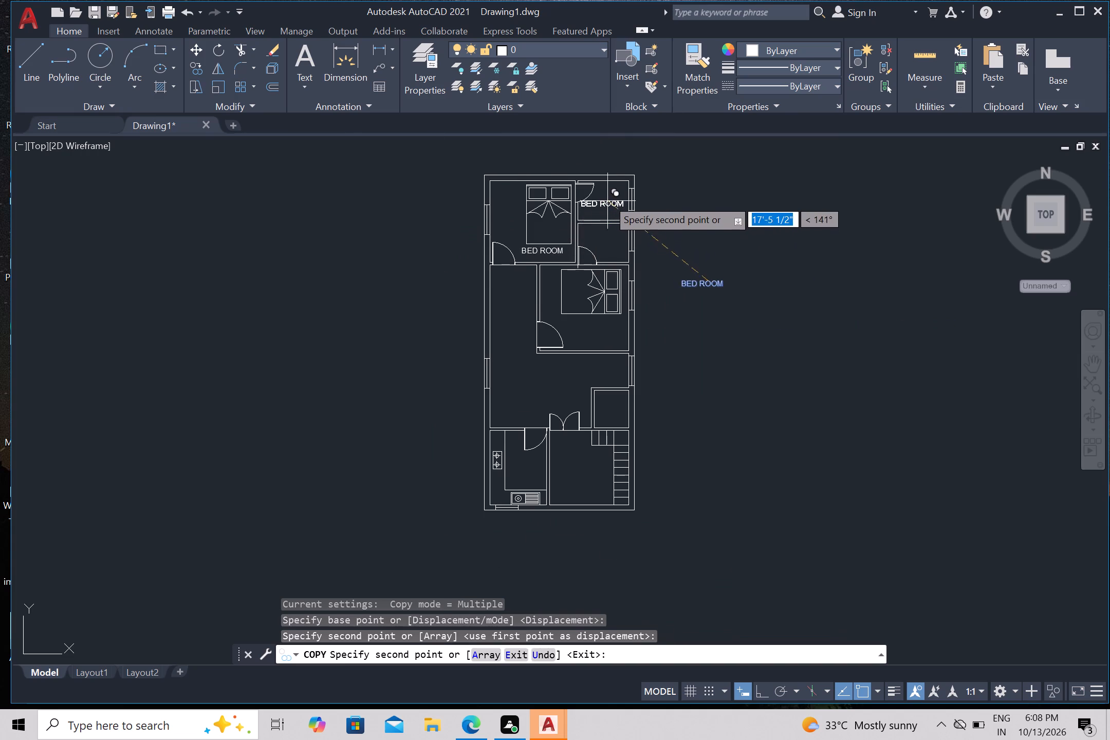
scroll(607, 198, up, 1)
click(612, 202)
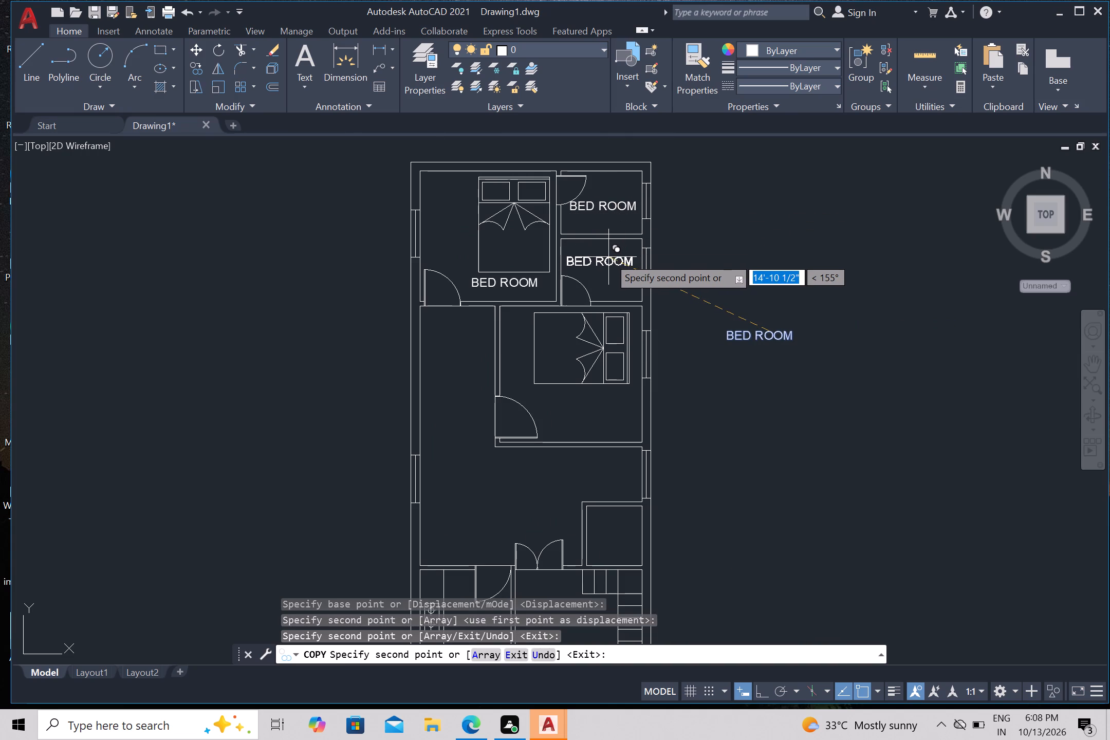
click(608, 257)
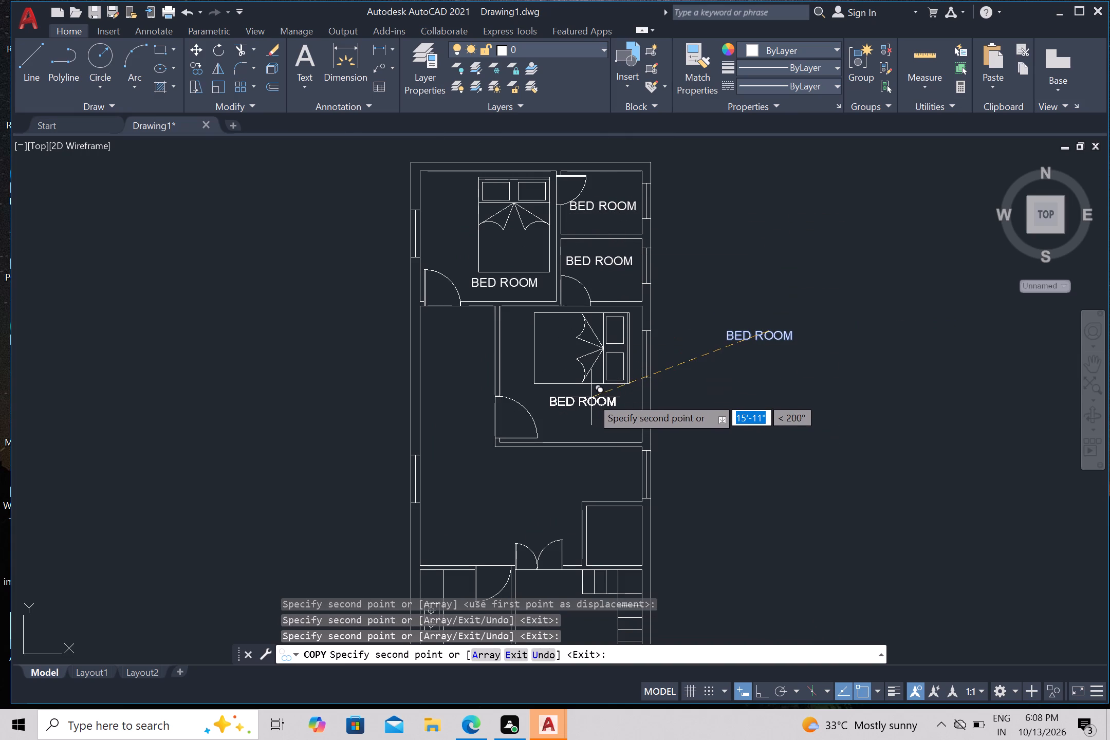
click(591, 396)
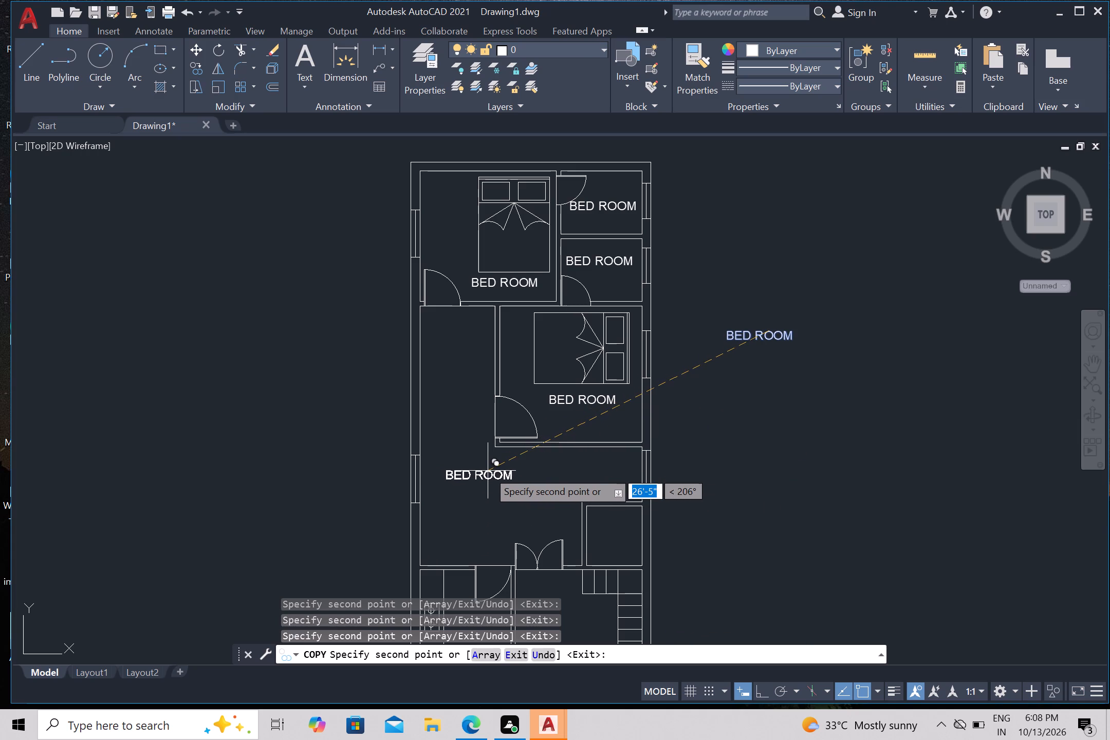
click(488, 471)
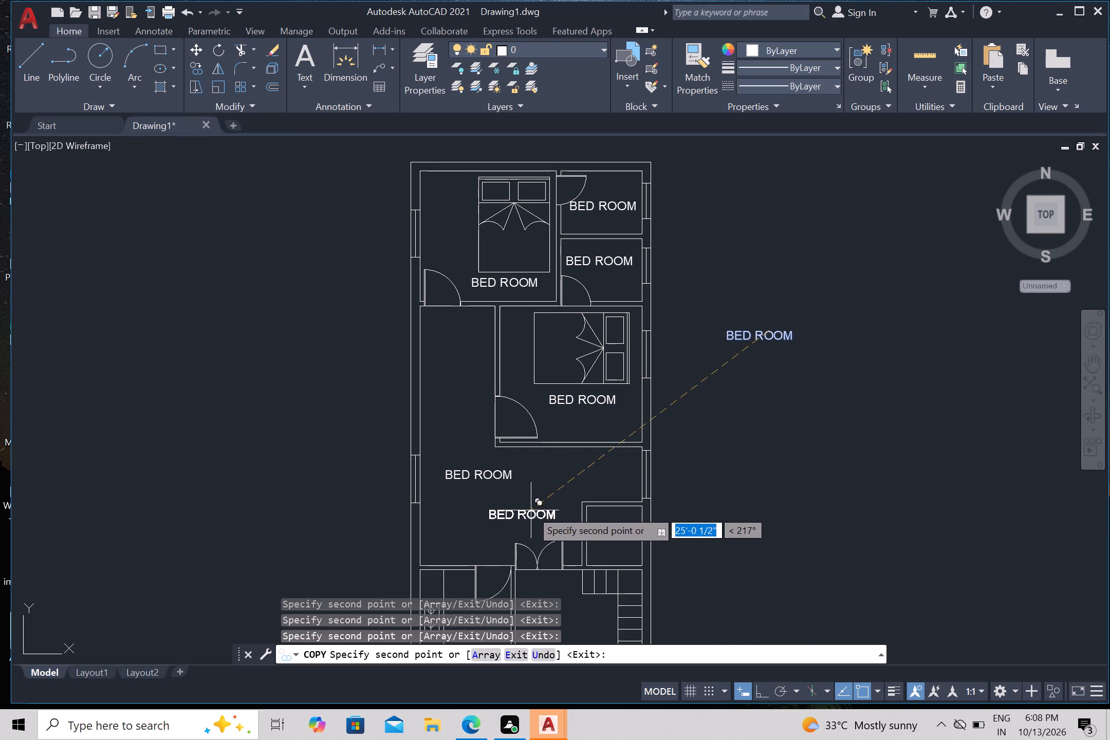
Place further copies of the "BED ROOM" label in the kitchen, the staircase room and the small square room above the stairs, ending the copy.
middle_drag(531, 506, 579, 269)
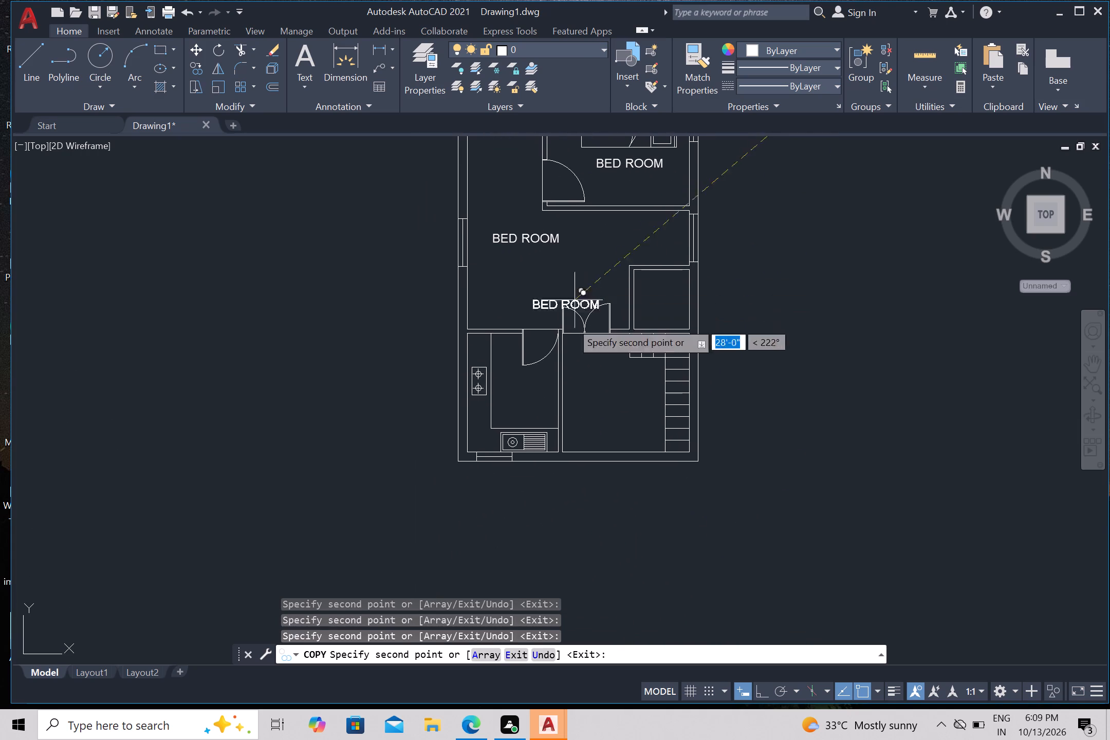
click(537, 384)
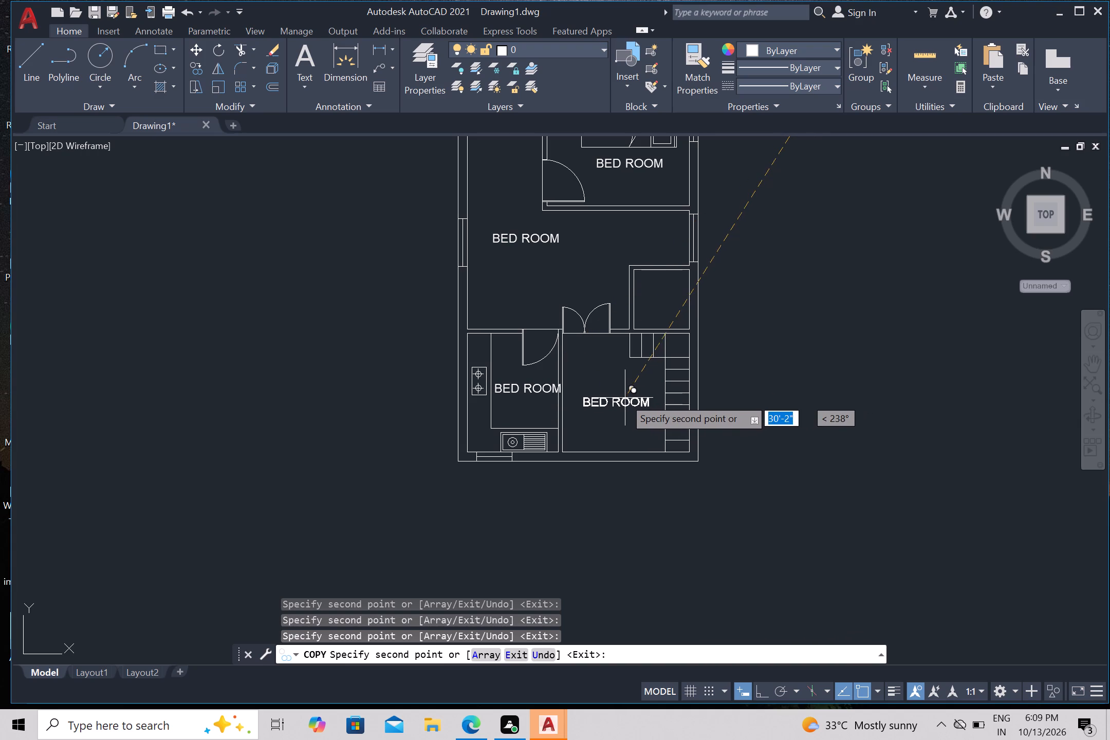
click(624, 396)
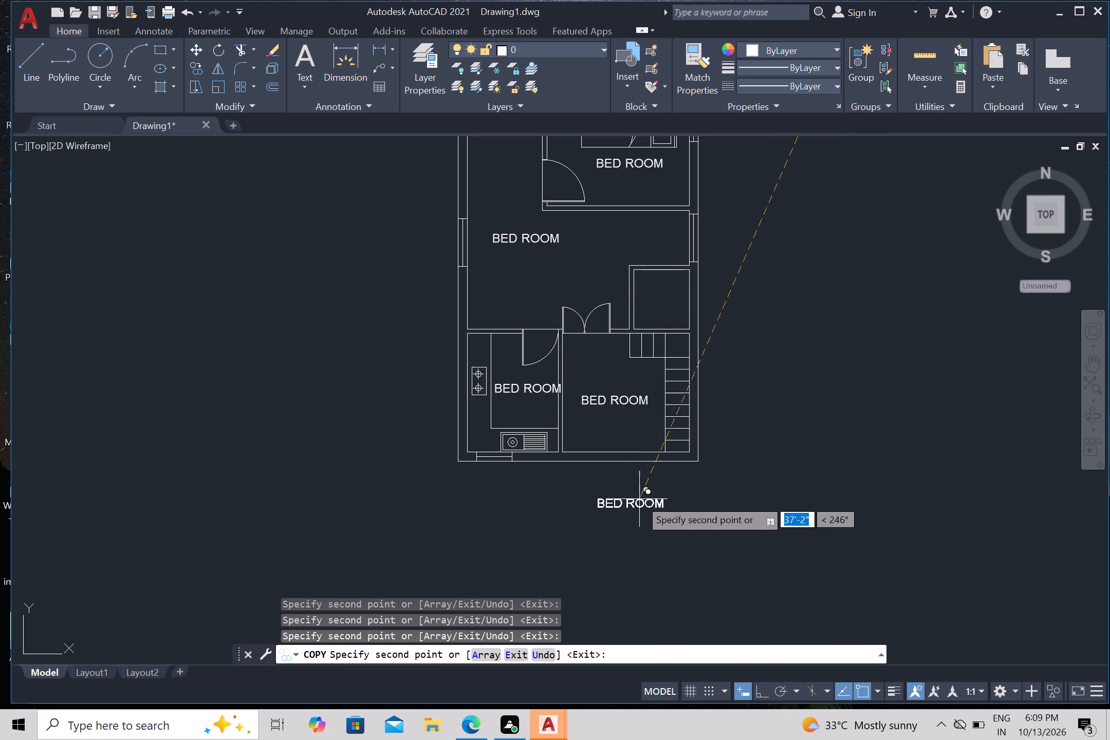
click(674, 293)
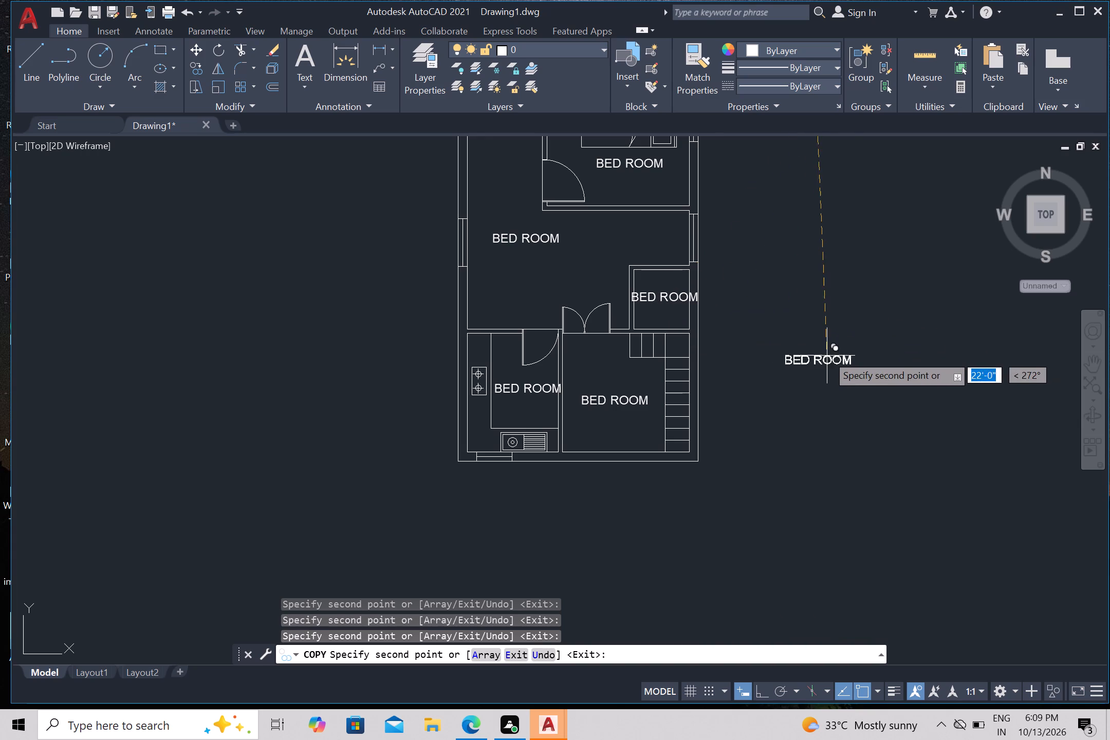
key(Escape)
Replace the label text in the small square room above the staircase with "POOJA", indented by a couple of spaces.
scroll(828, 348, down, 1)
middle_drag(805, 366, 801, 369)
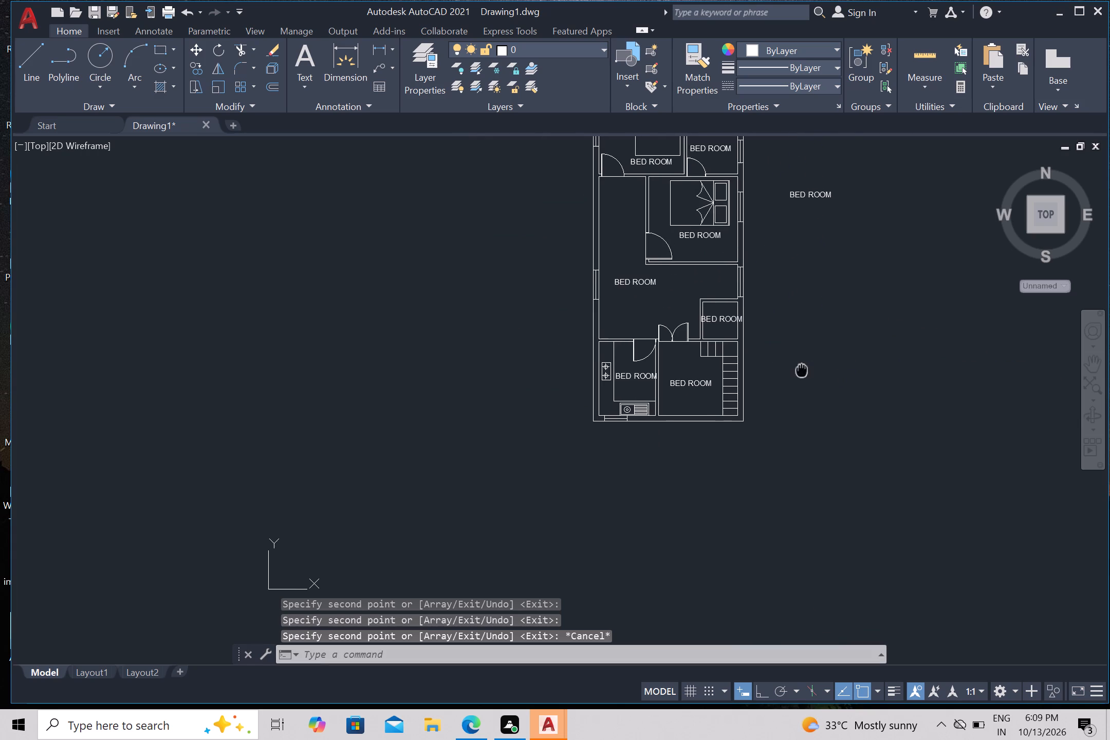
middle_drag(801, 369, 641, 445)
scroll(556, 385, up, 2)
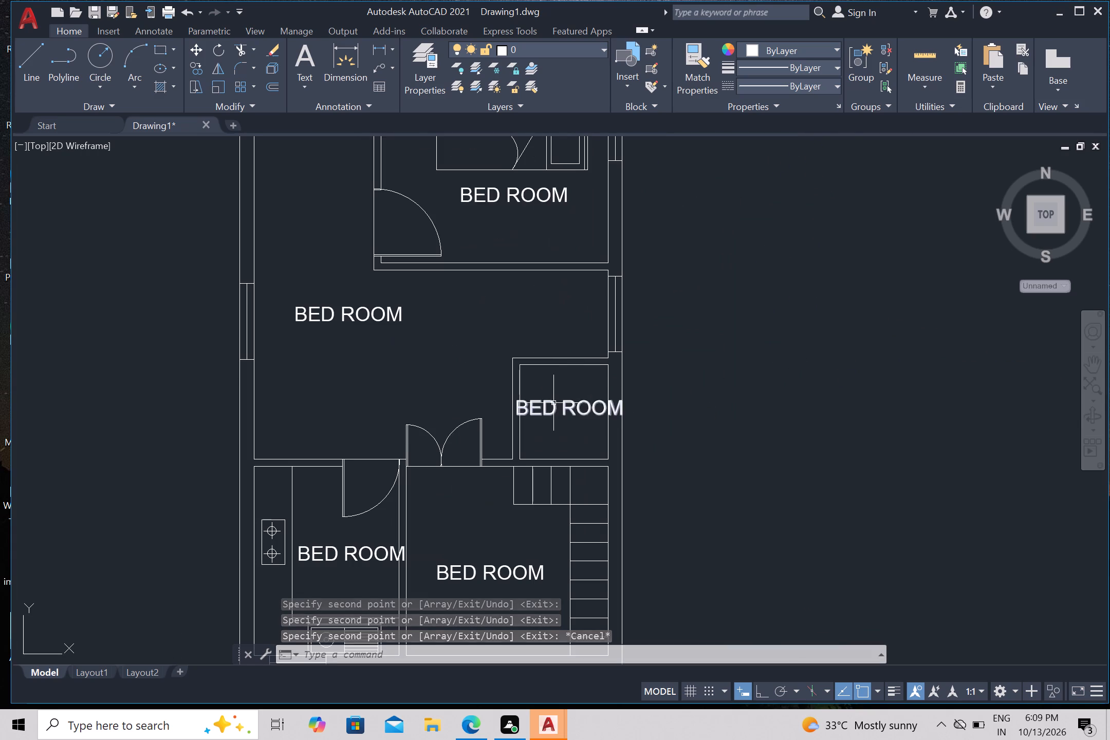
click(553, 410)
right_click(553, 409)
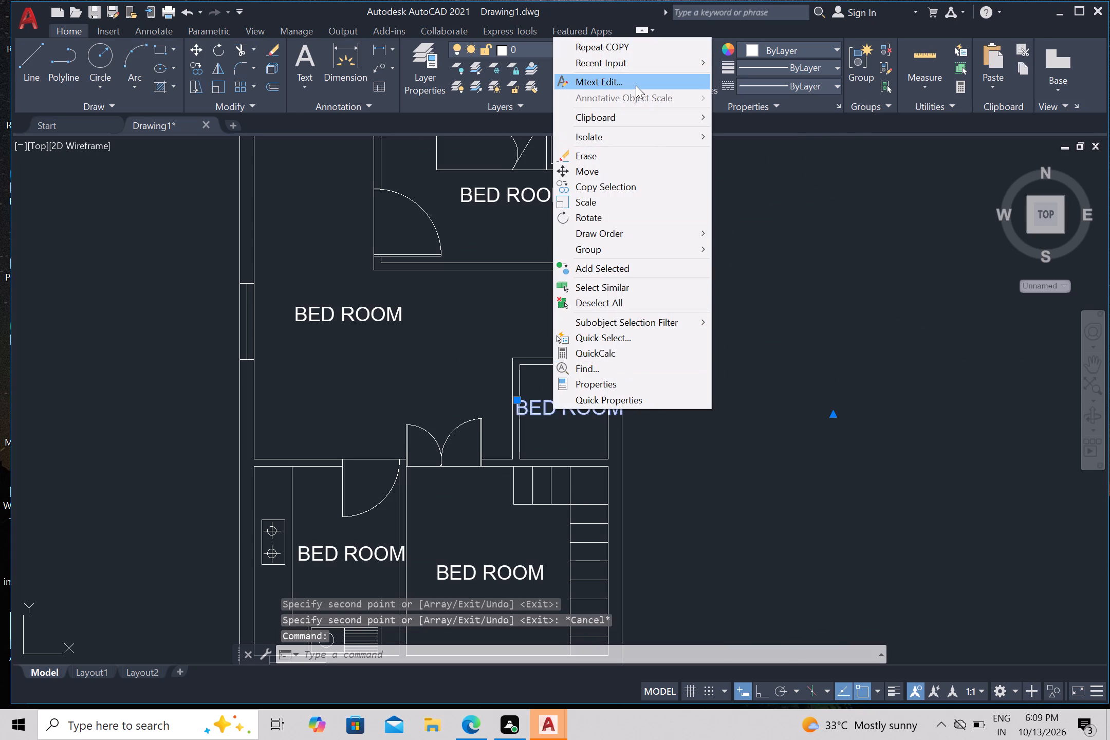
click(635, 84)
click(631, 417)
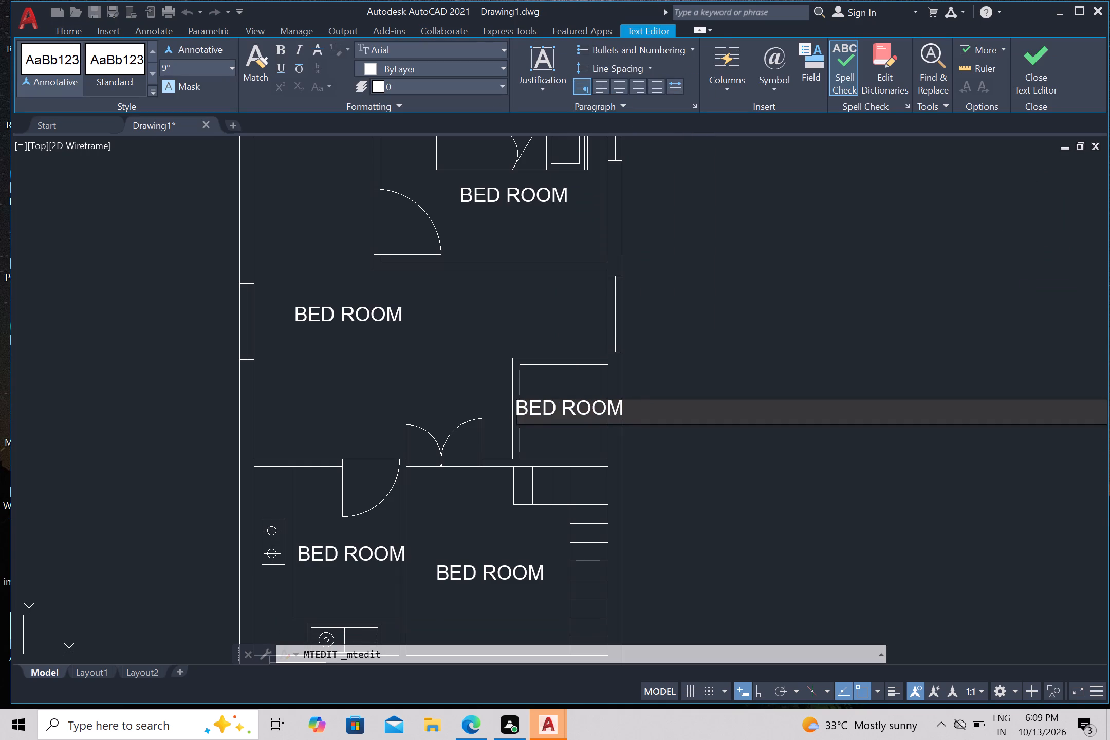
key(BackSpace)
key(BackSpace)
key(BackSpace)
key(BackSpace)
key(BackSpace)
key(BackSpace)
key(BackSpace)
key(BackSpace)
key(BackSpace)
key(BackSpace)
key(BackSpace)
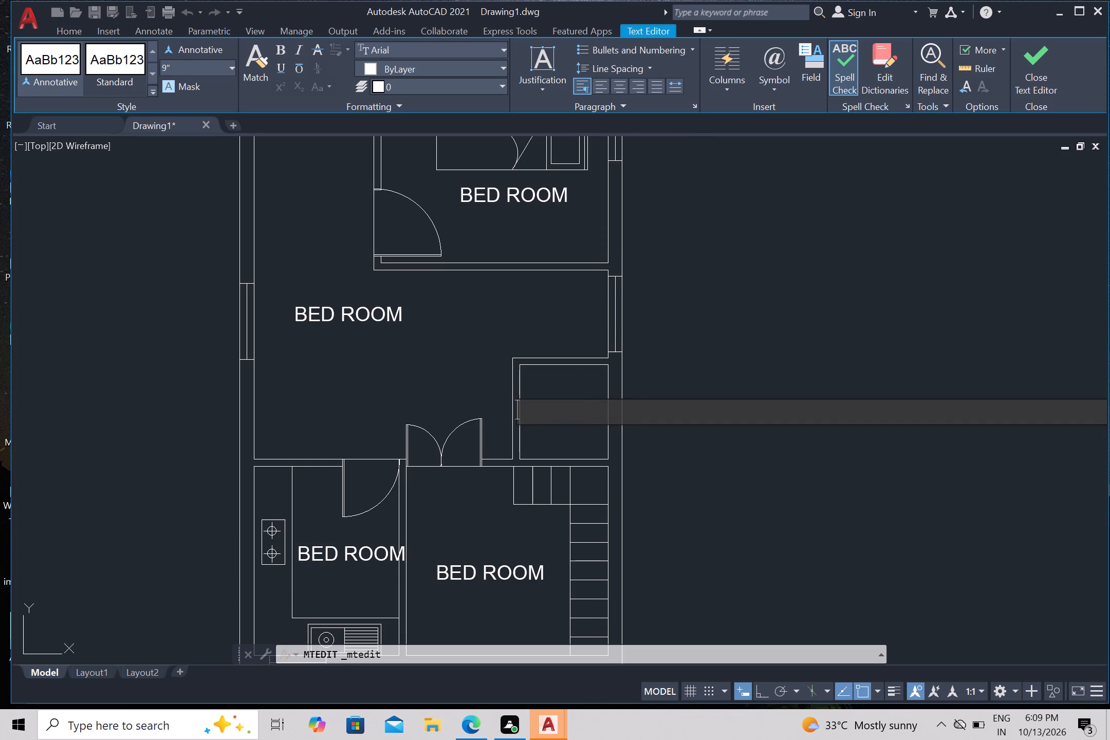
key(space)
key(space)
key(space)
key(BackSpace)
text(POOJA)
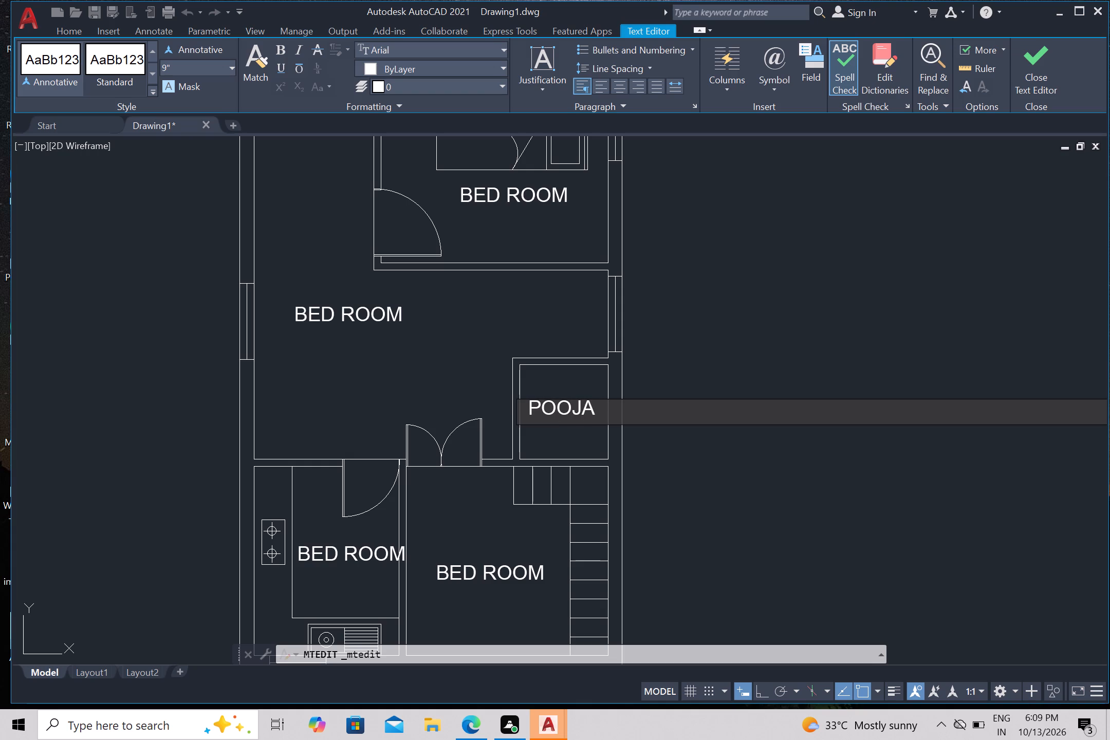
key(space)
Add an indented second line reading 4'8"X5' to the "POOJA" label and finish the text edit.
key(Return)
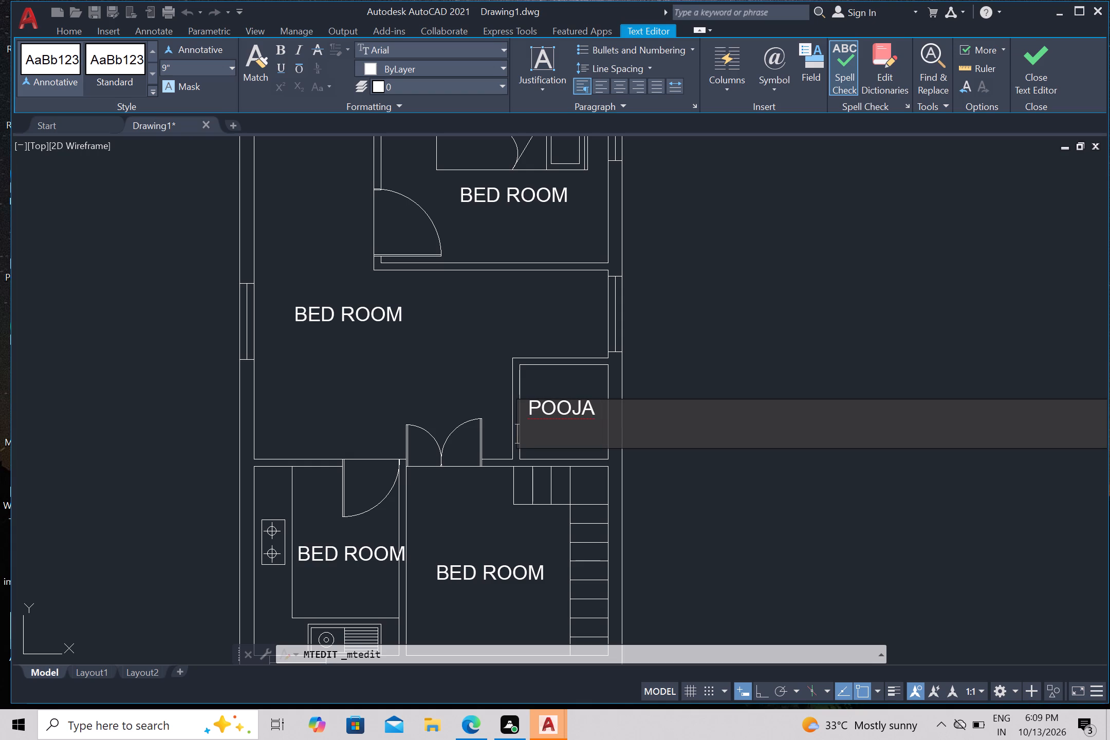
key(space)
key(space)
key(space)
text(4)
text('8)
key(shift+quotedbl)
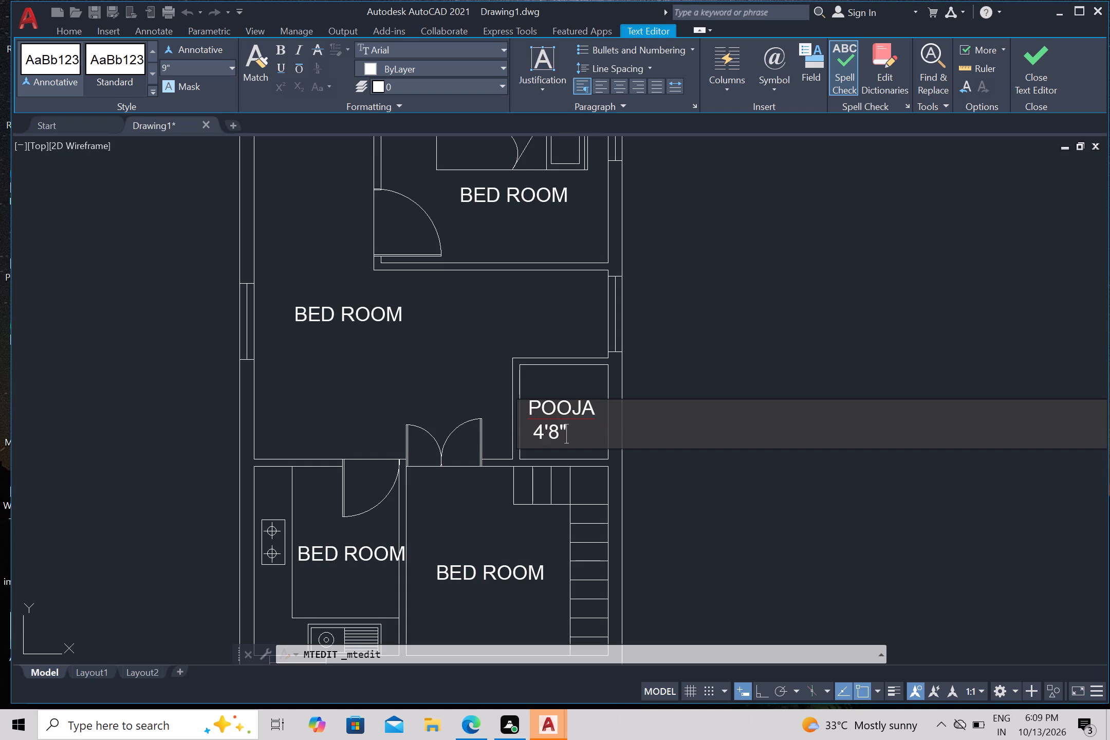
key(x)
text(5')
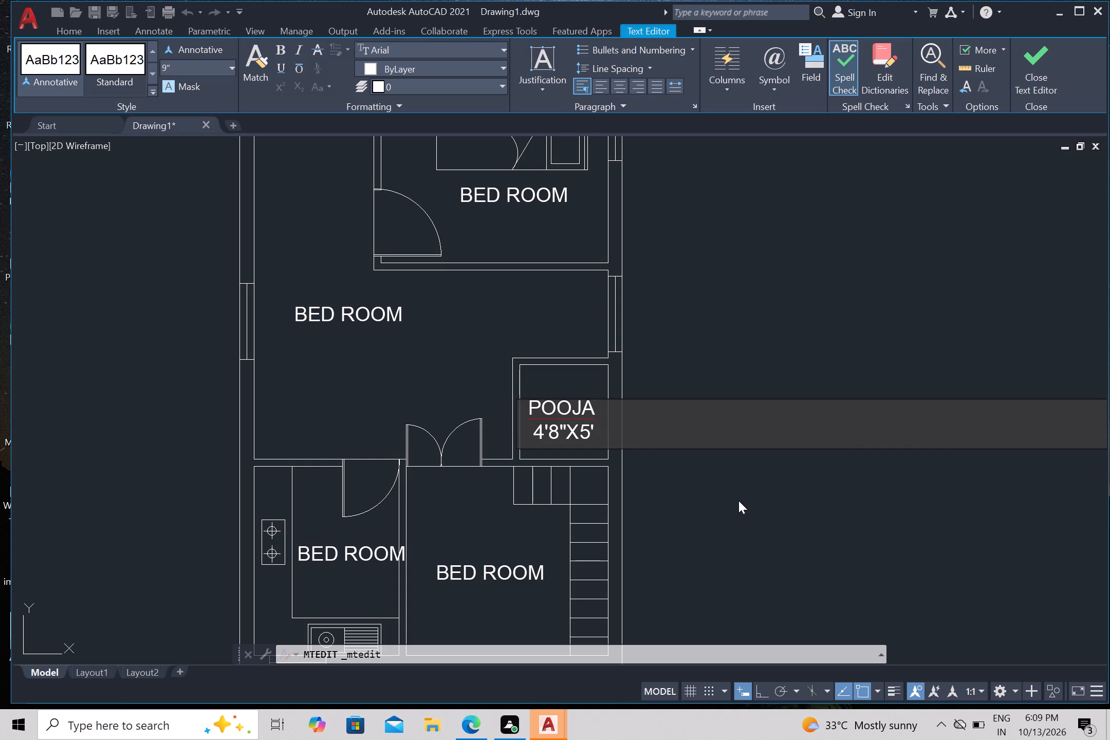
click(744, 511)
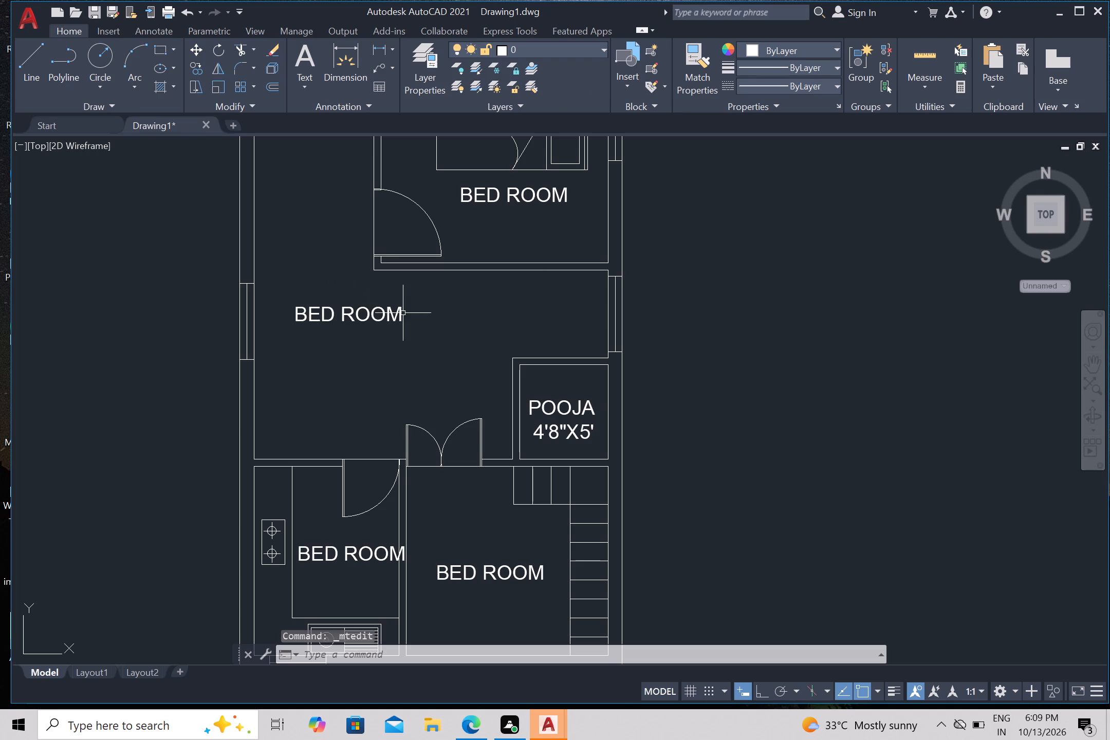
Replace the "BED ROOM" label in the topmost small room beside the upper bedroom with "TOILET", indented by one space.
middle_drag(455, 355, 470, 739)
click(557, 328)
right_click(557, 330)
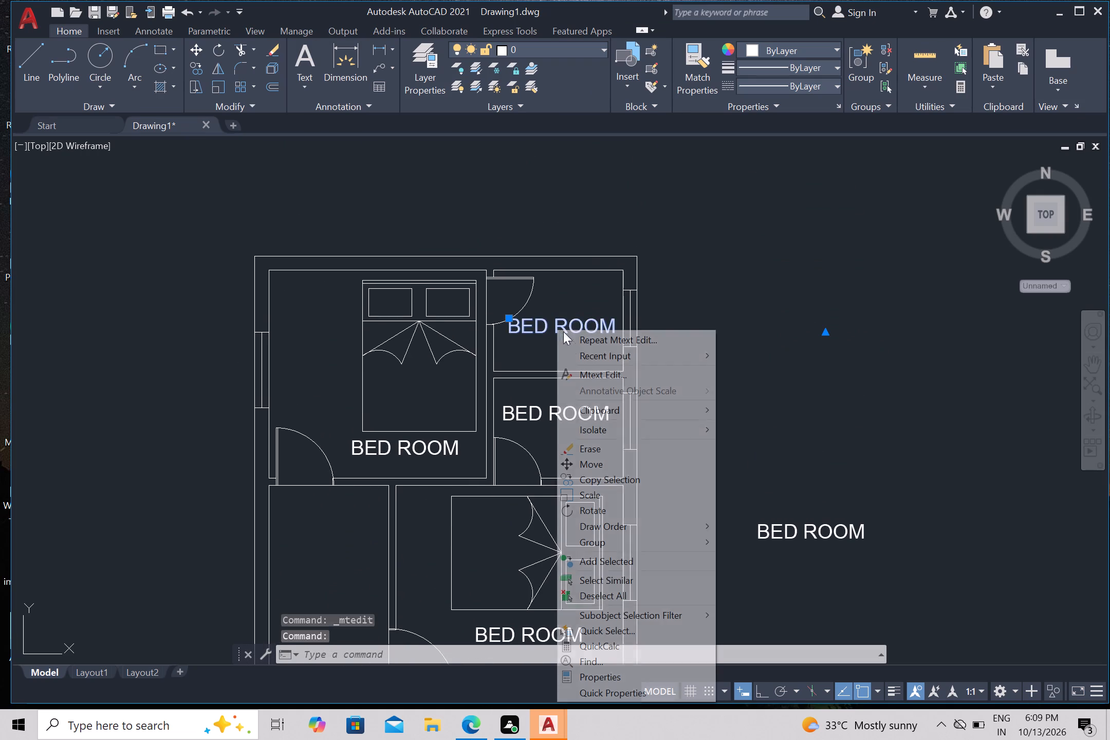
click(609, 378)
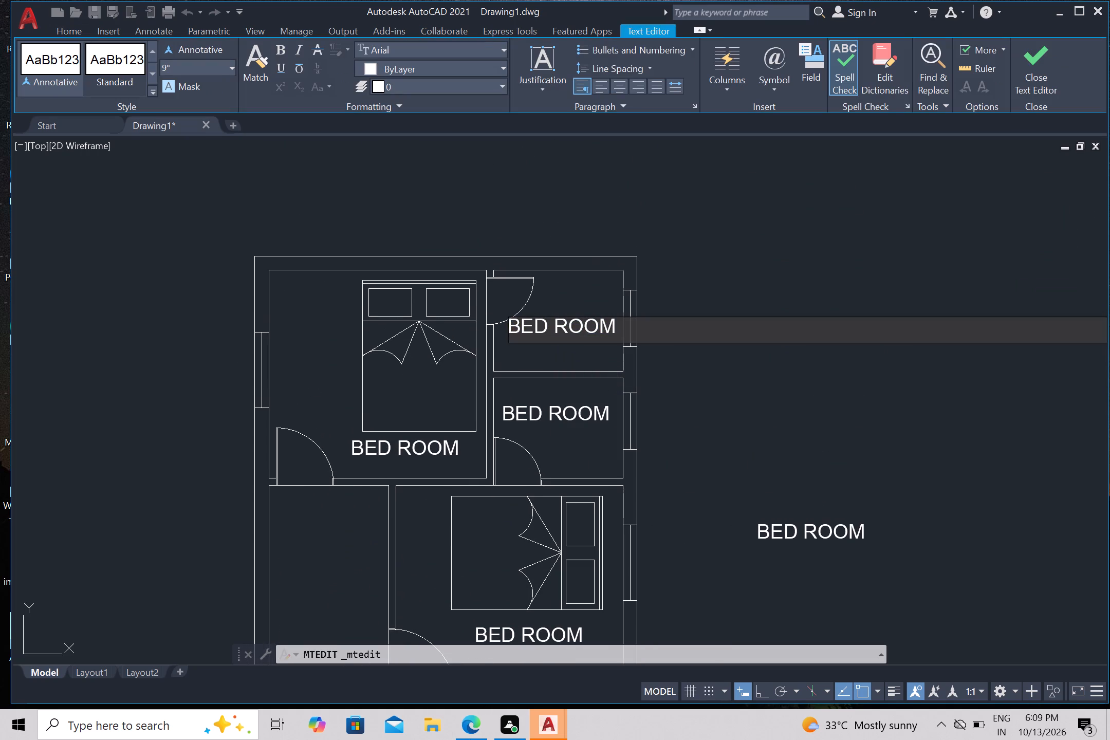
click(618, 330)
key(BackSpace)
key(BackSpace)
key(BackSpace)
key(BackSpace)
key(BackSpace)
key(BackSpace)
key(BackSpace)
key(BackSpace)
key(BackSpace)
key(space)
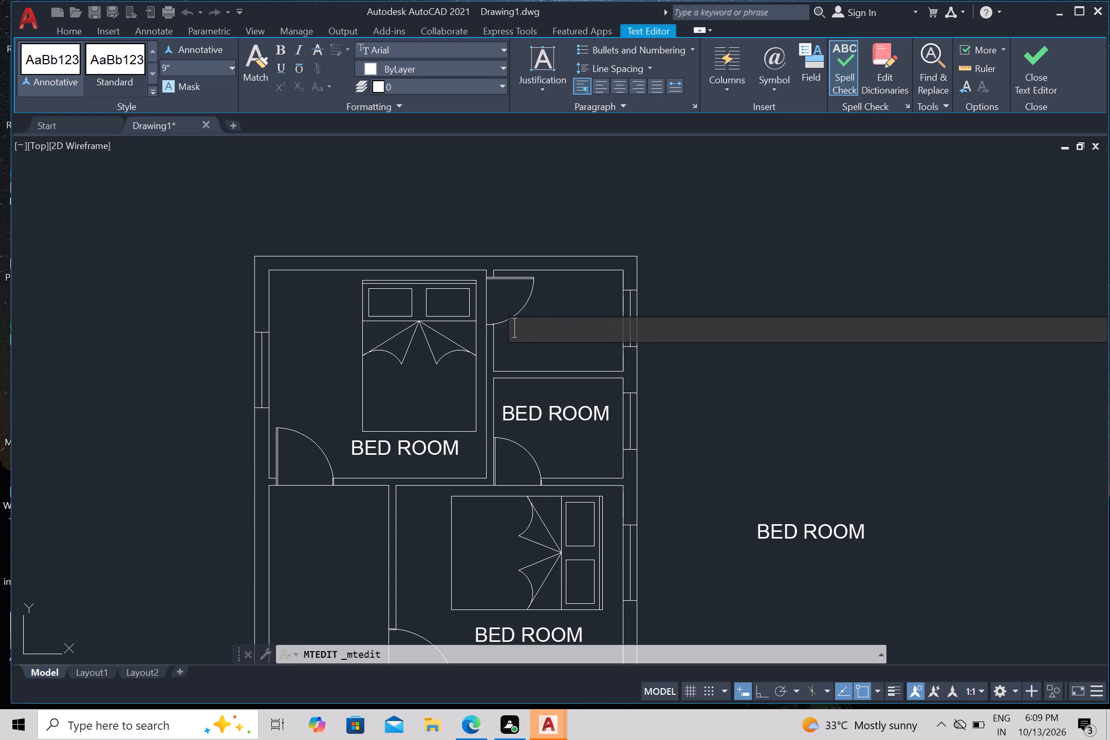
text(T)
text(OILET)
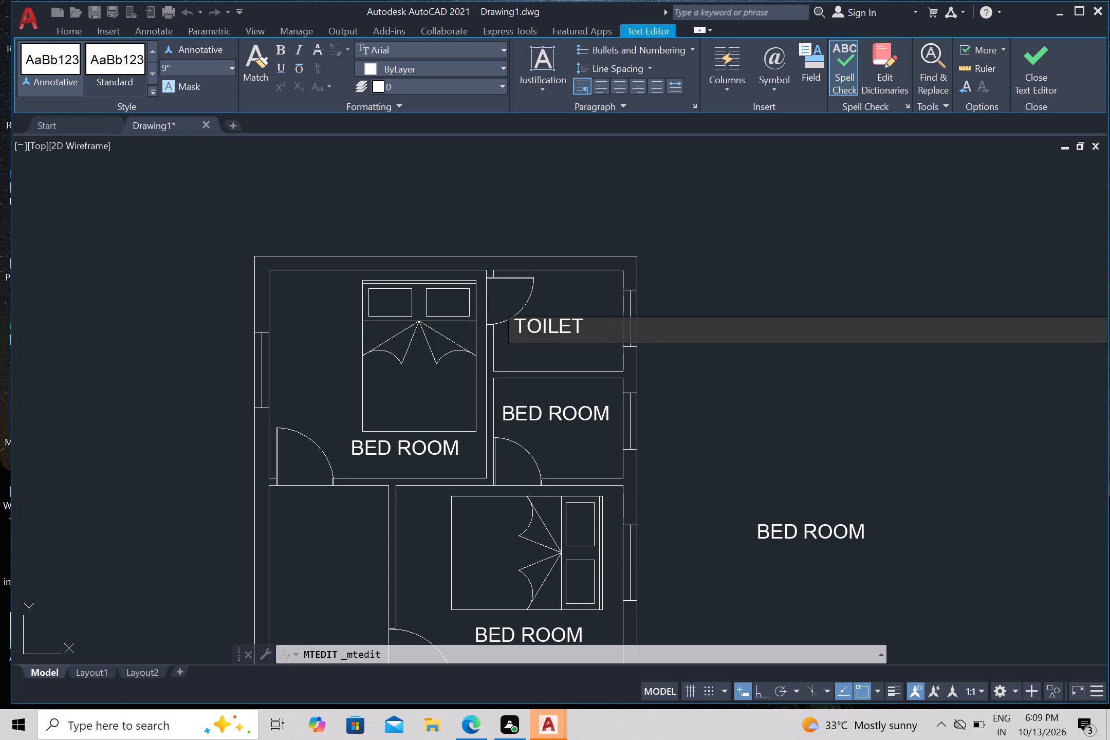
Add a second line reading 6'10"X5'4' to the topmost "TOILET" label, indented by one space, and finish the text edit.
key(Return)
key(space)
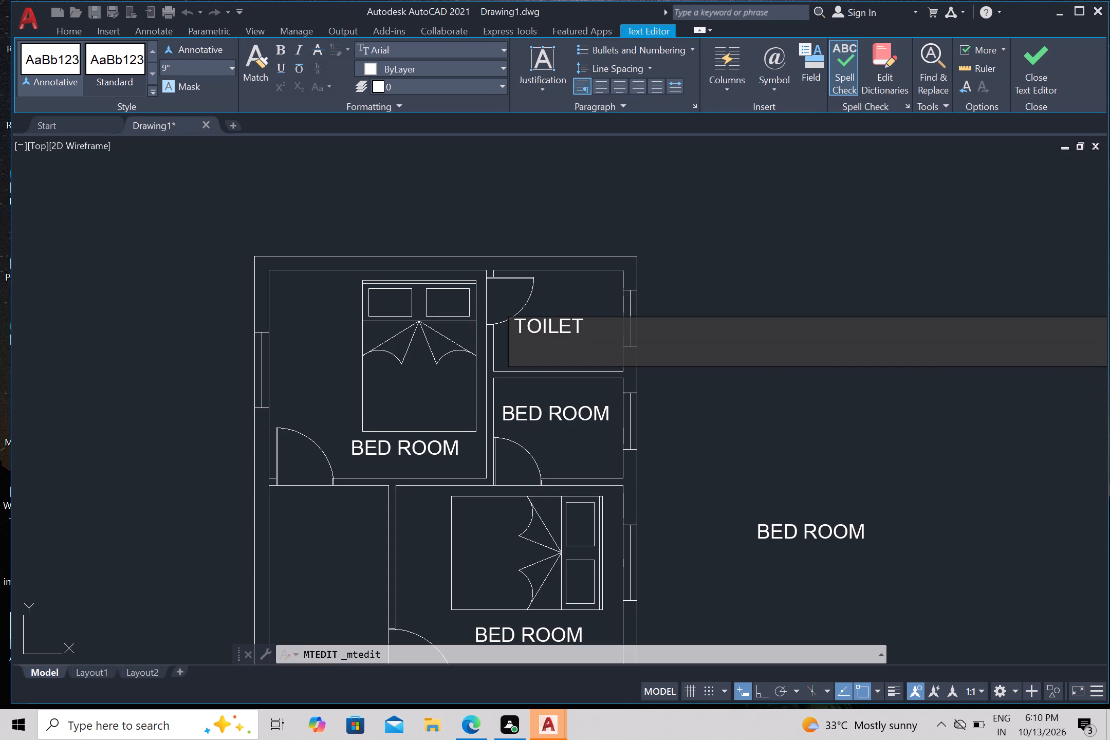
text(6')
key(1)
key(0)
key(shift+quotedbl)
key(x)
key(5)
key(apostrophe)
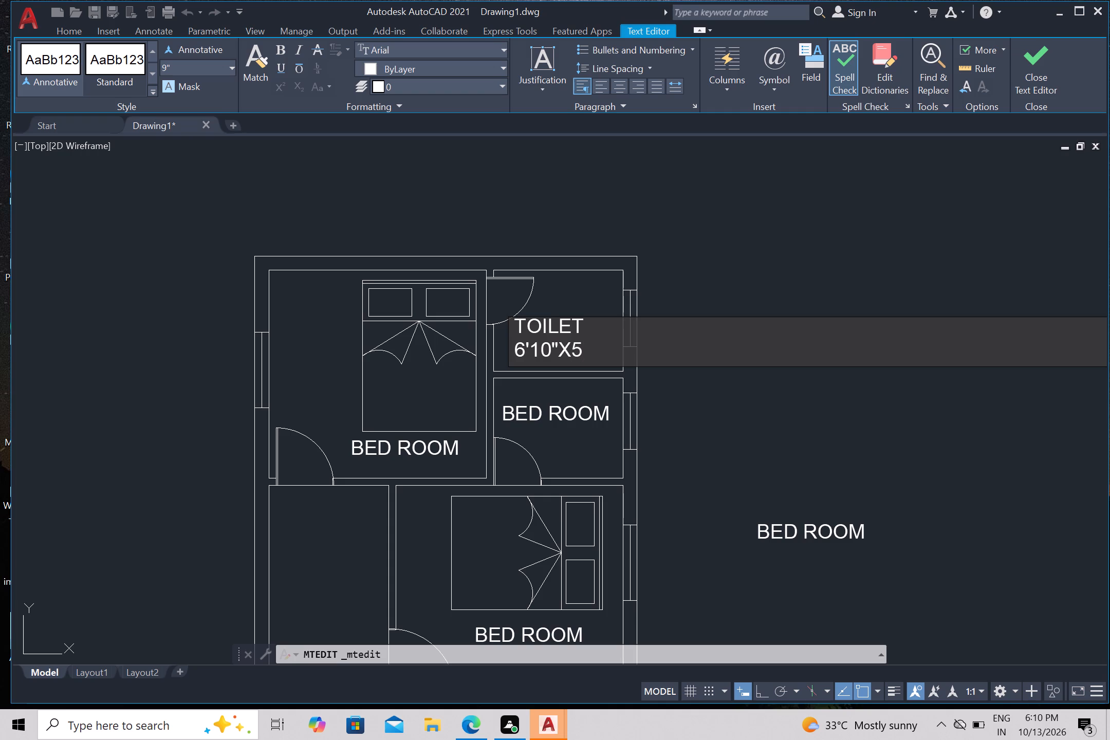
key(4)
key(apostrophe)
click(751, 419)
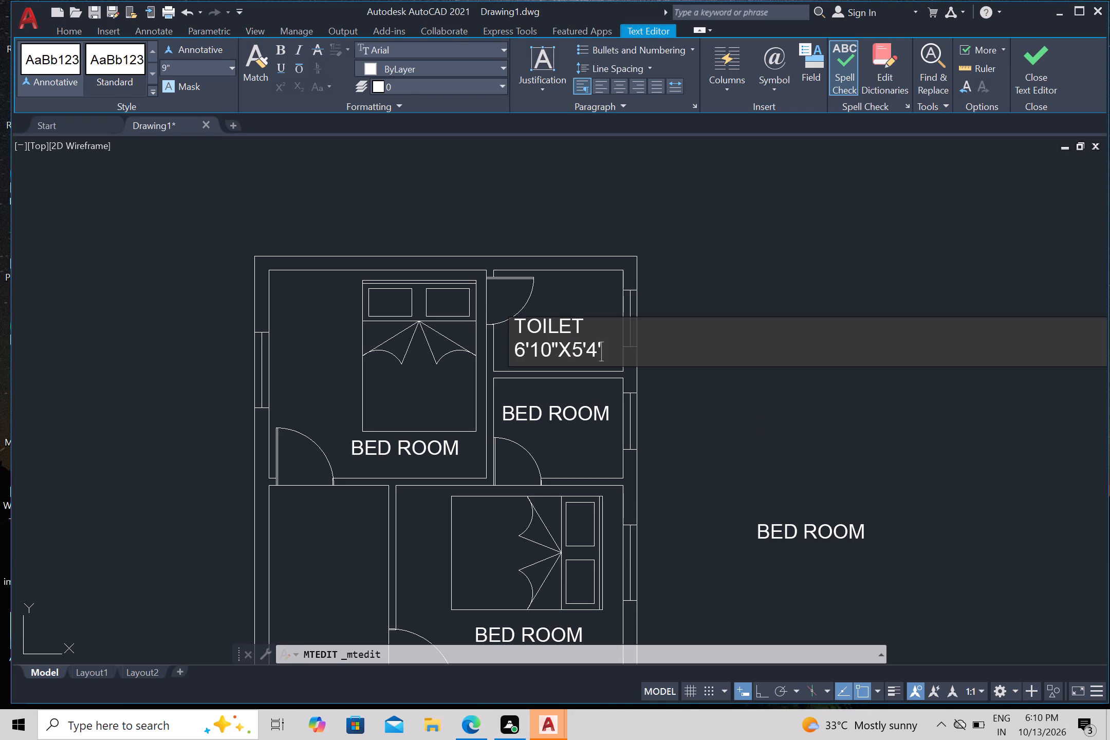
Replace the "BED ROOM" label in the small room directly below the topmost toilet with "TOILET", indented by one space.
click(539, 414)
right_click(541, 415)
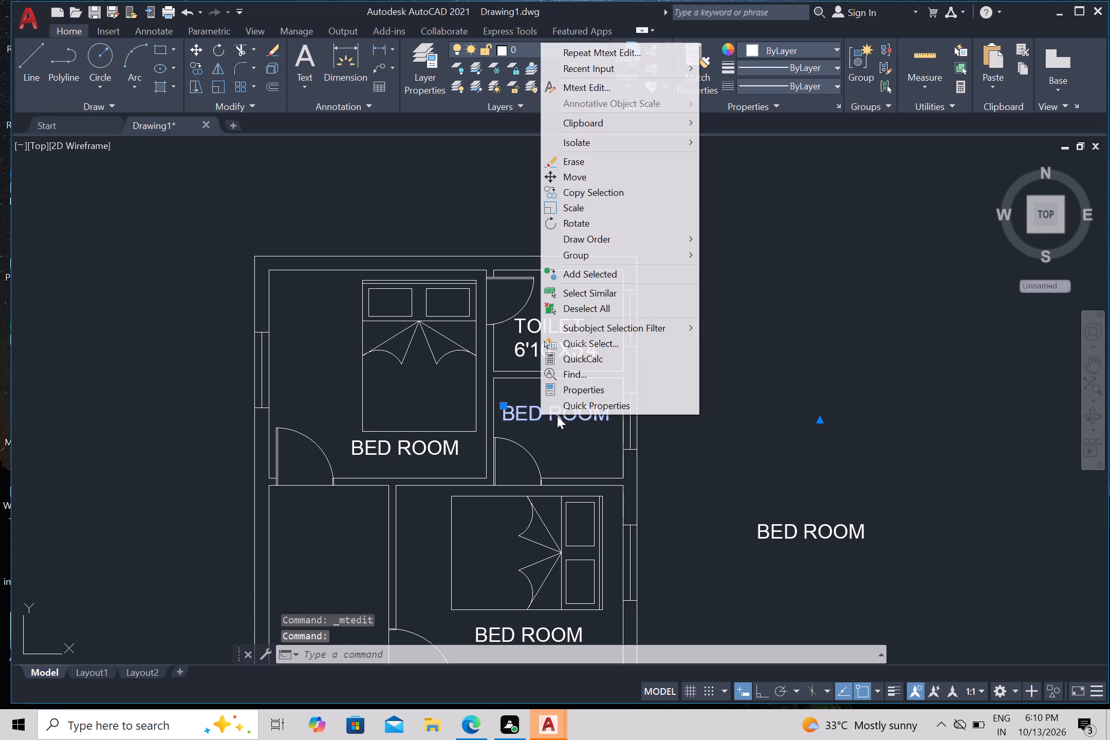
click(642, 88)
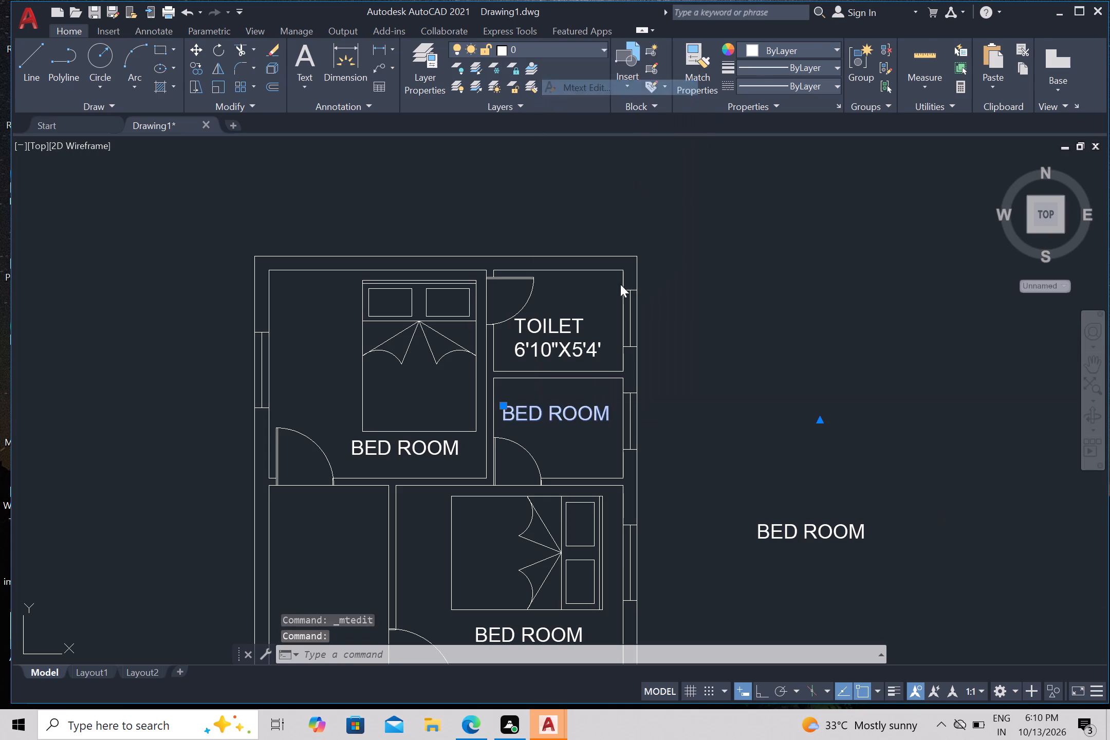
click(616, 417)
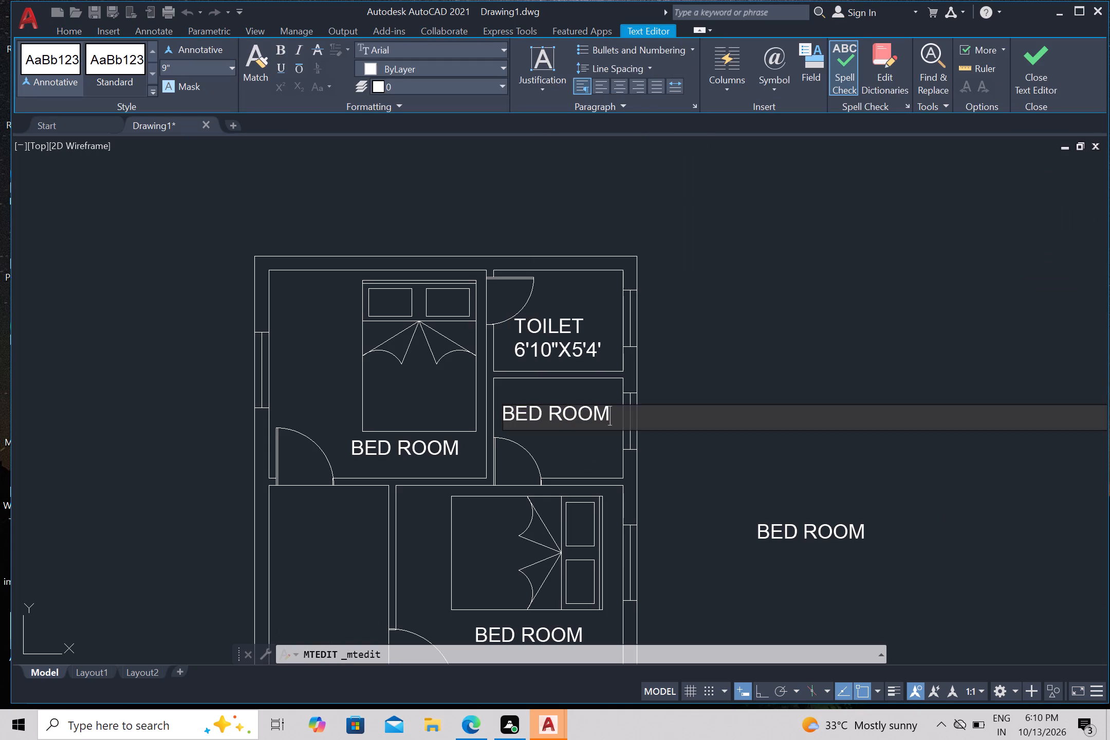
key(BackSpace)
key(BackSpace)
key(BackSpace)
key(BackSpace)
key(BackSpace)
key(BackSpace)
key(BackSpace)
key(BackSpace)
key(BackSpace)
key(BackSpace)
key(BackSpace)
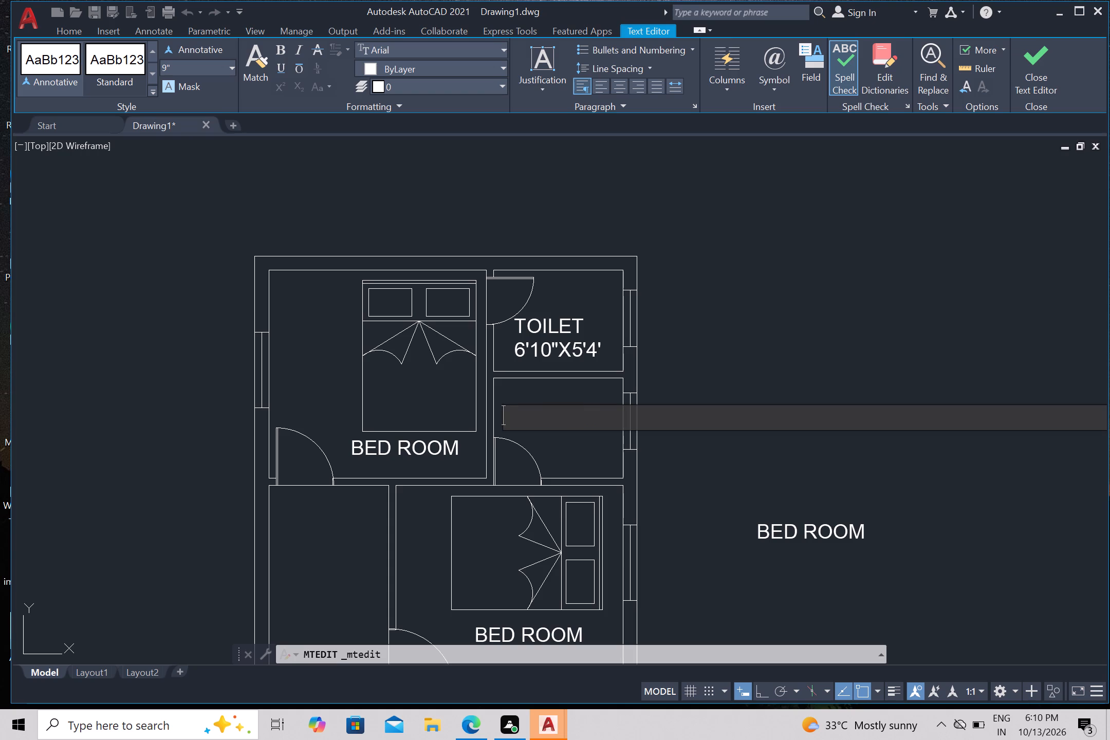
key(space)
text(T)
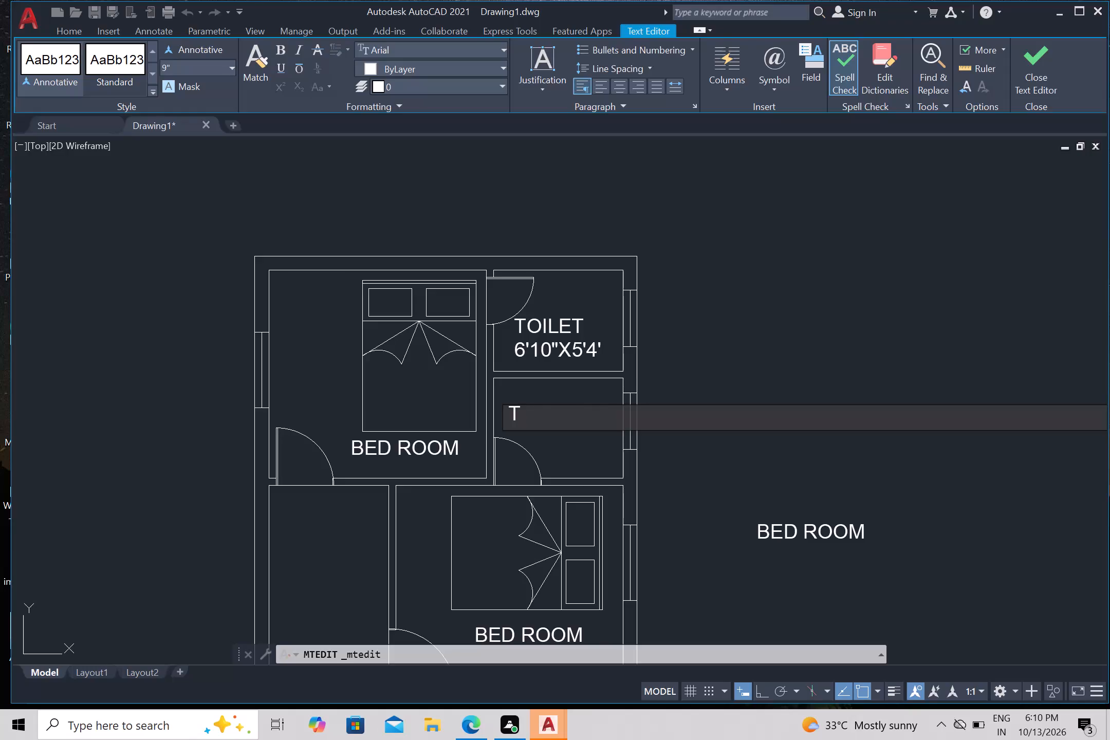
text(OILET)
Add a second line reading 6'10"X5'4" to the lower "TOILET" label, indented by two spaces, and finish the text edit.
key(Return)
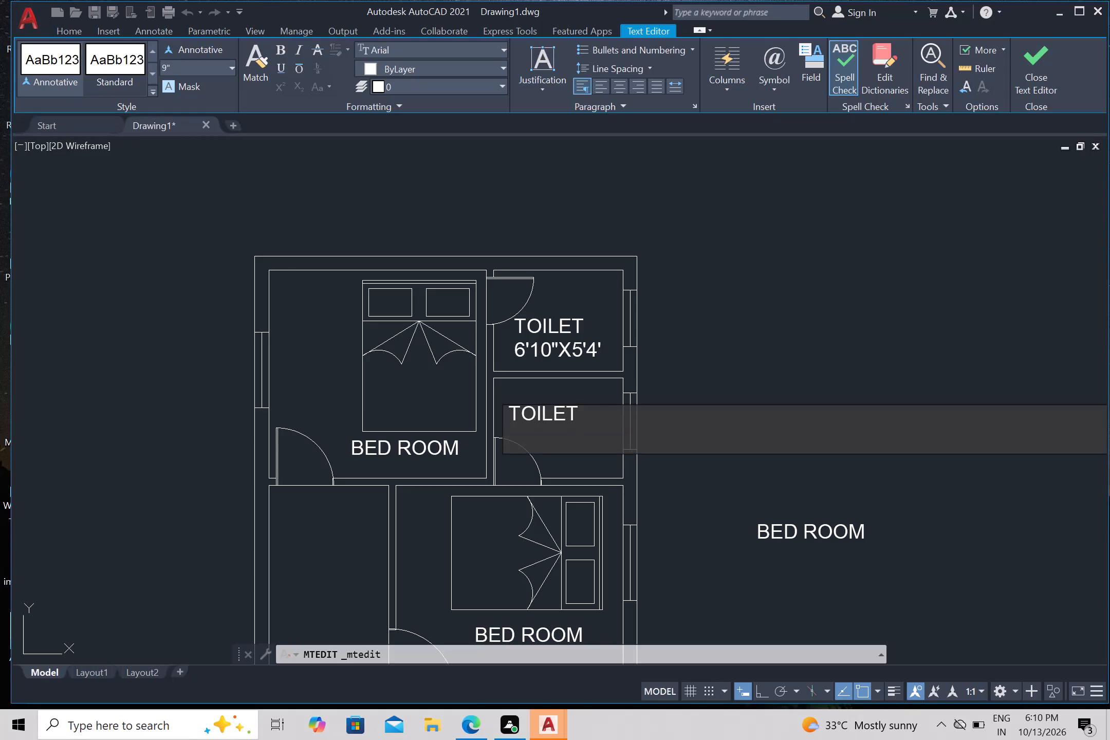
key(space)
key(space)
text(6'10)
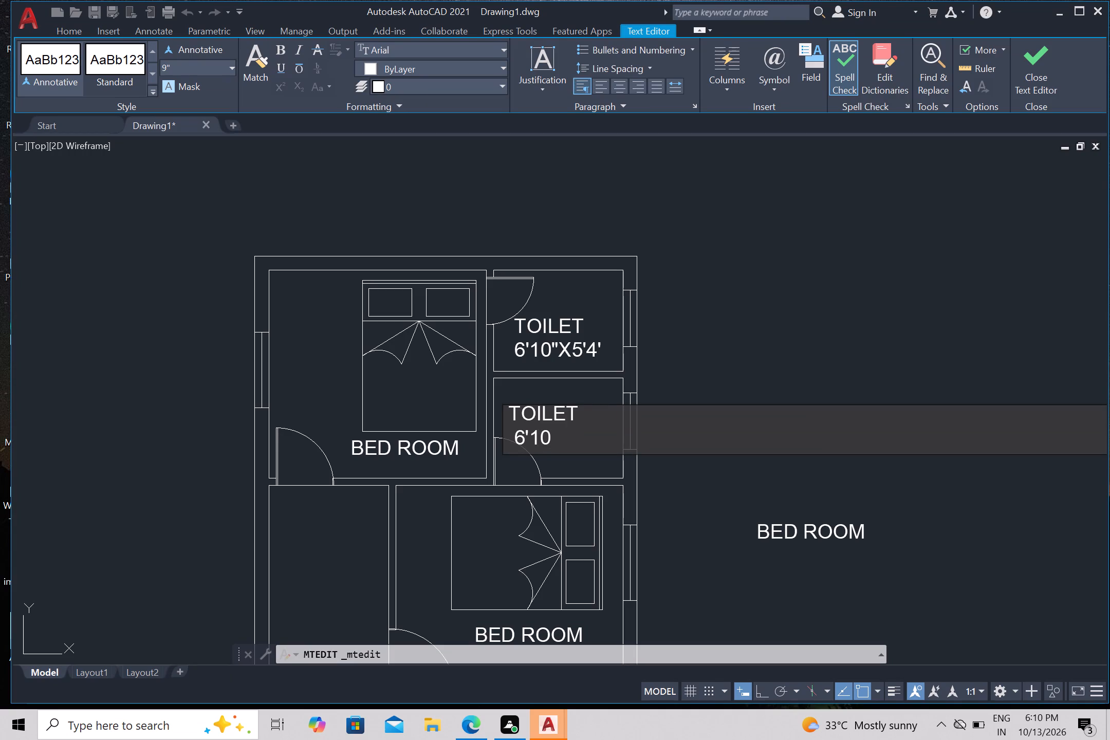
key(apostrophe)
key(BackSpace)
key(shift+quotedbl)
key(x)
text(5')
key(4)
key(shift+quotedbl)
click(691, 489)
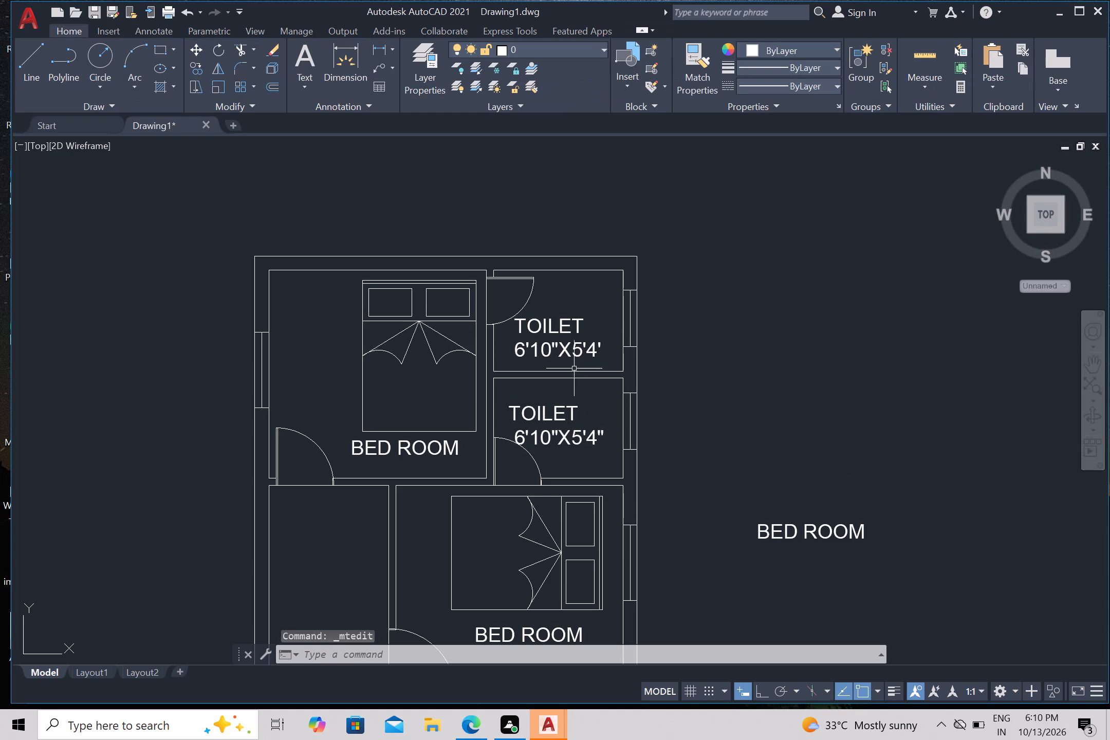
Correct the closing foot mark in the topmost toilet's size to an inch mark, making it 6'10"X5'4".
click(564, 350)
right_click(564, 350)
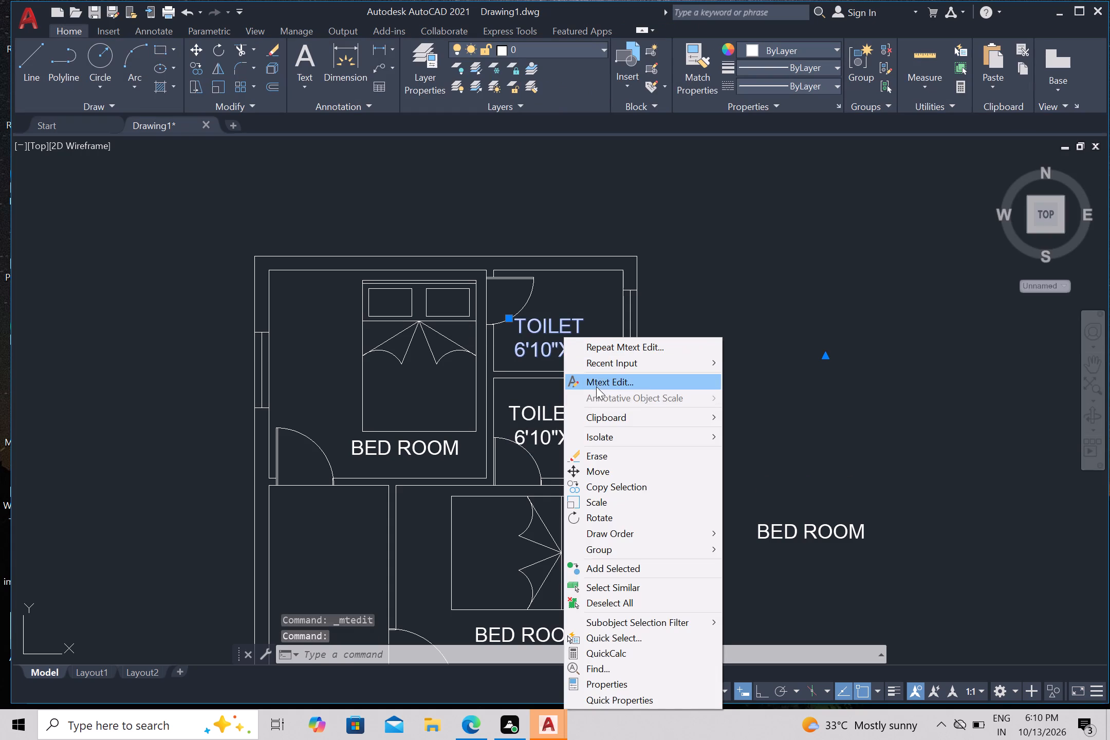
click(598, 384)
click(603, 347)
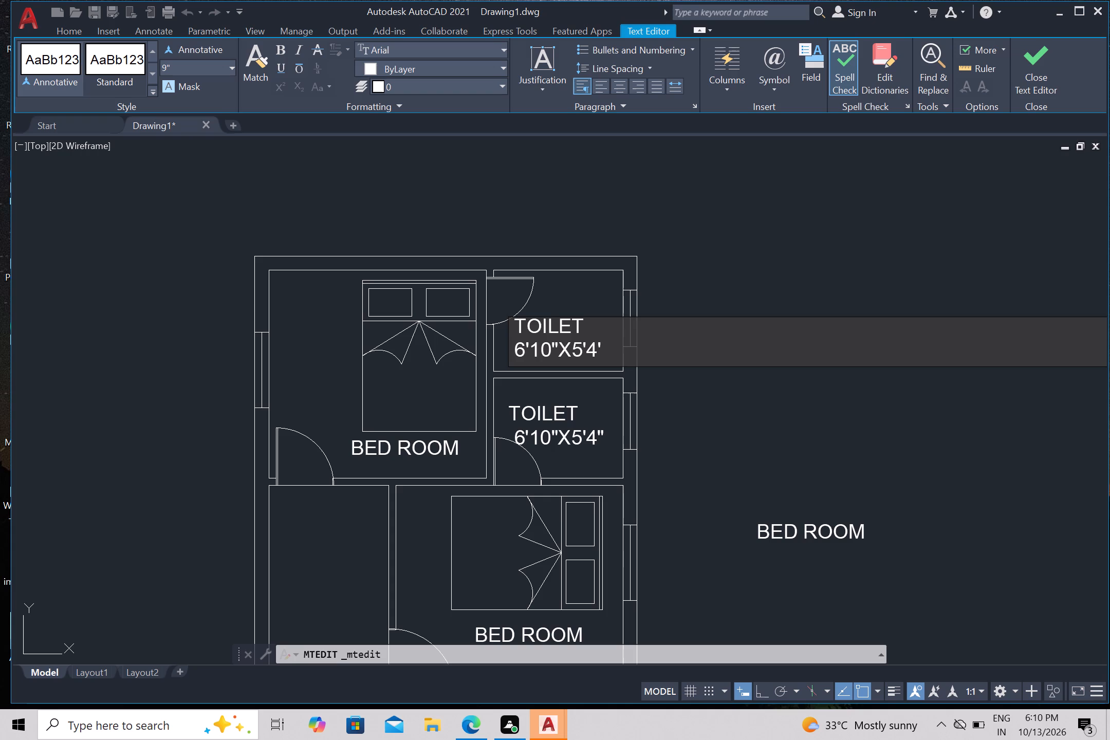
key(BackSpace)
key(shift+quotedbl)
click(701, 460)
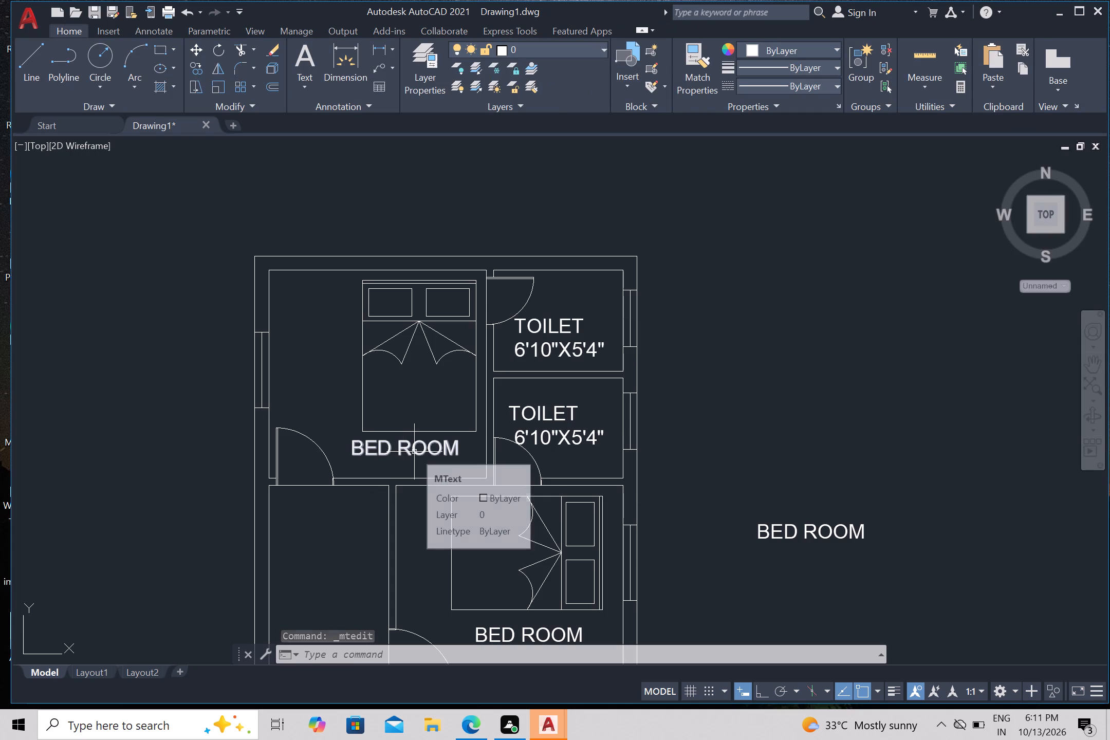
Add a second line reading 11'6"X11' to the topmost "BED ROOM" label, indented by two spaces, and finish the text edit.
click(413, 450)
right_click(413, 450)
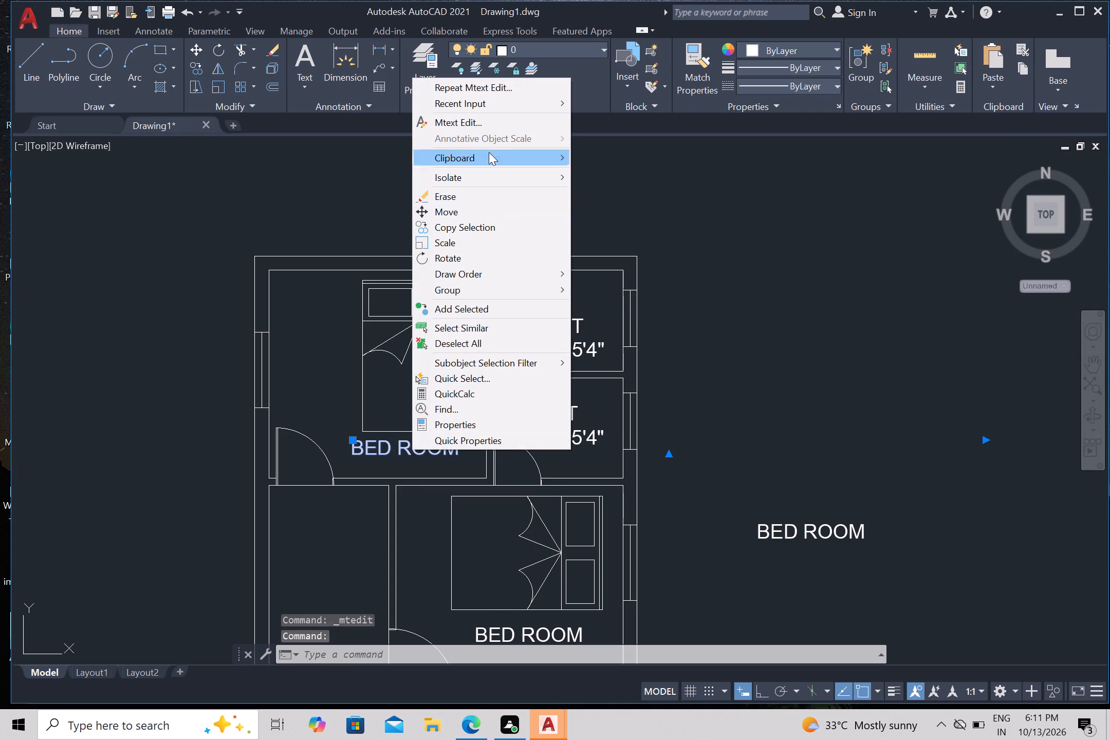
click(496, 120)
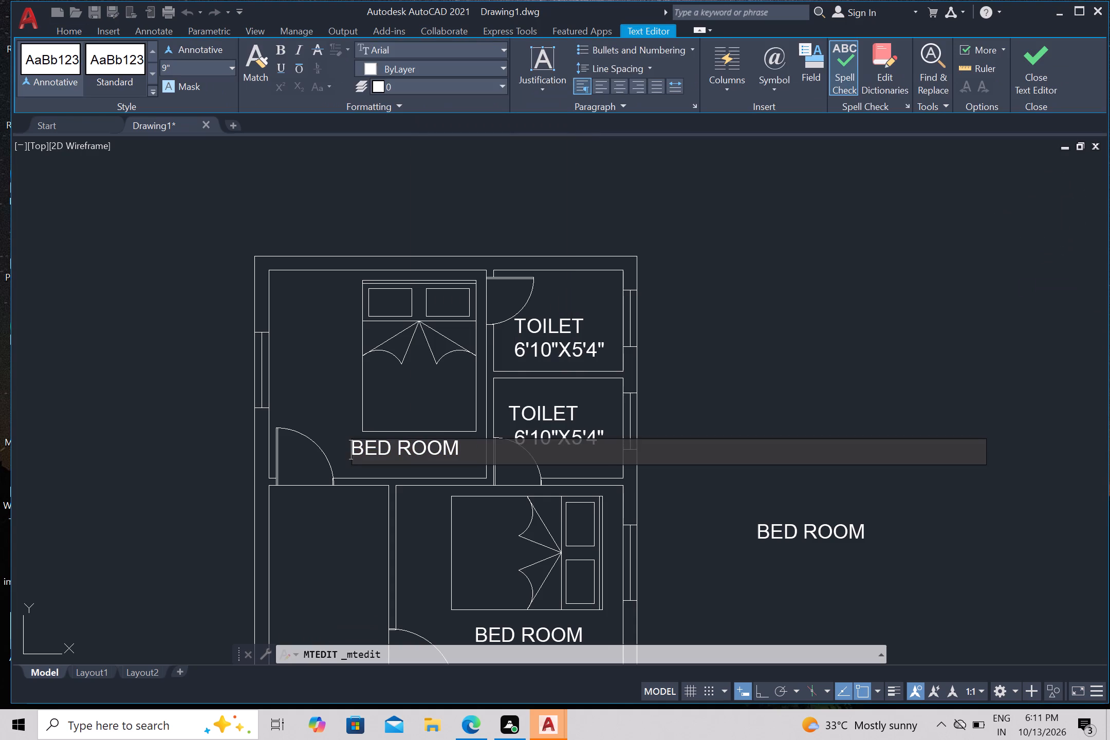
click(463, 454)
key(Return)
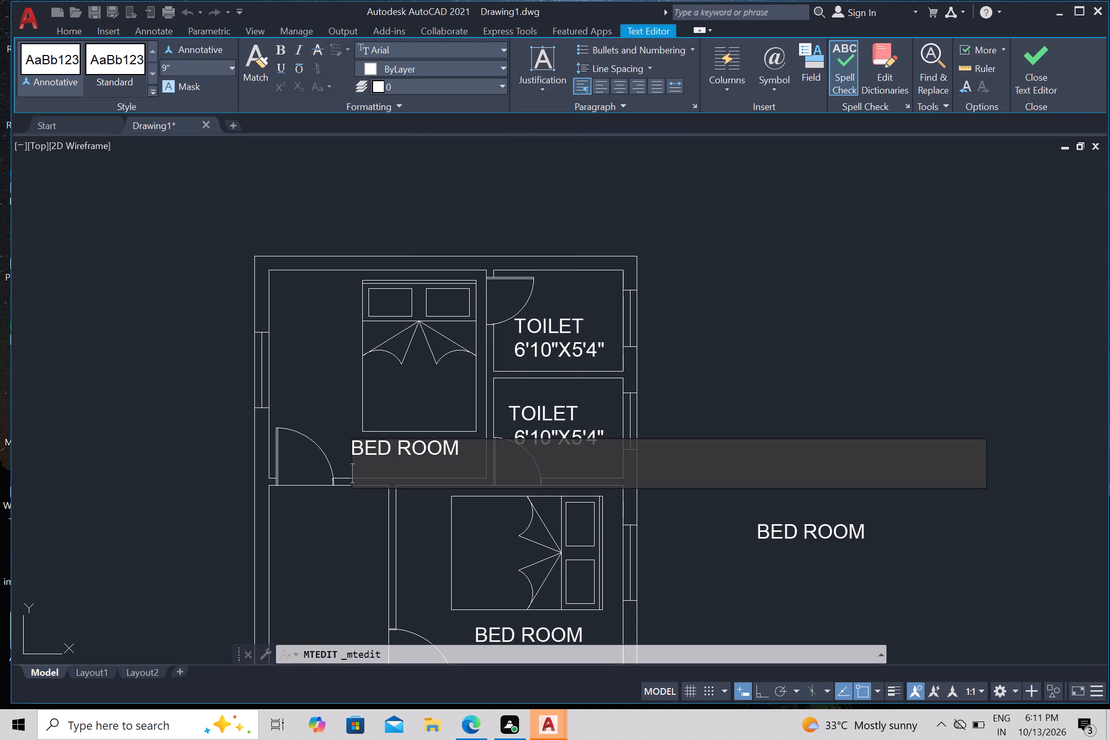
key(space)
key(space)
text(11')
key(6)
key(shift+quotedbl)
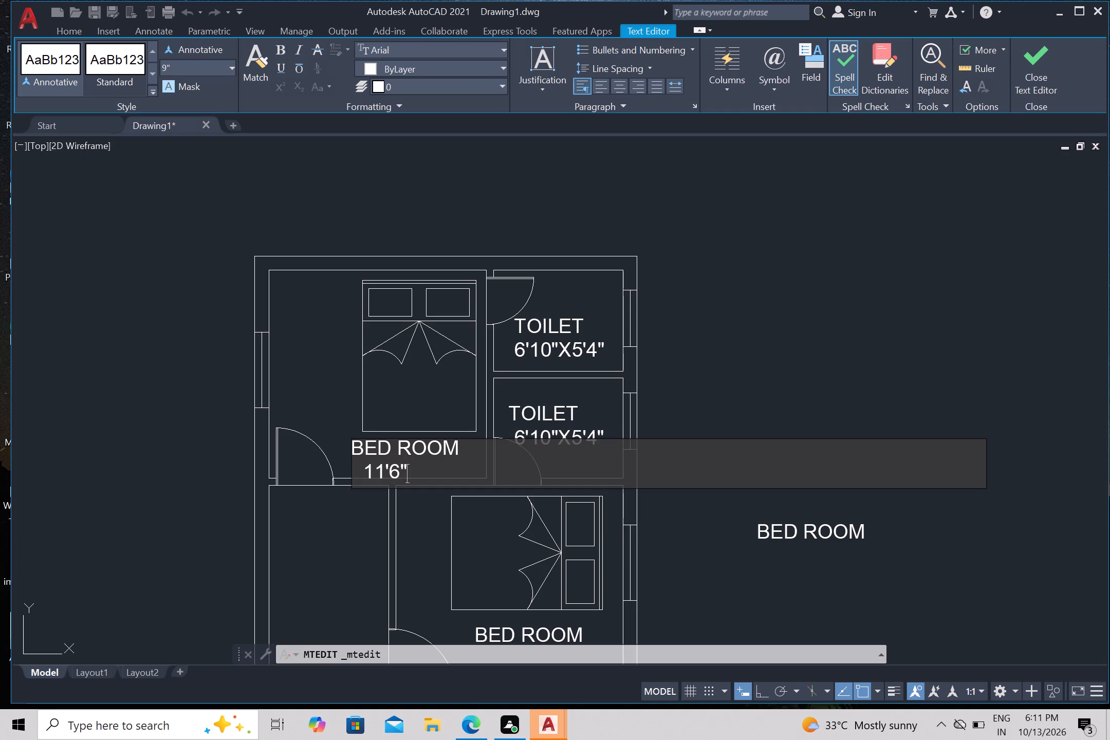
key(x)
text(11')
click(769, 395)
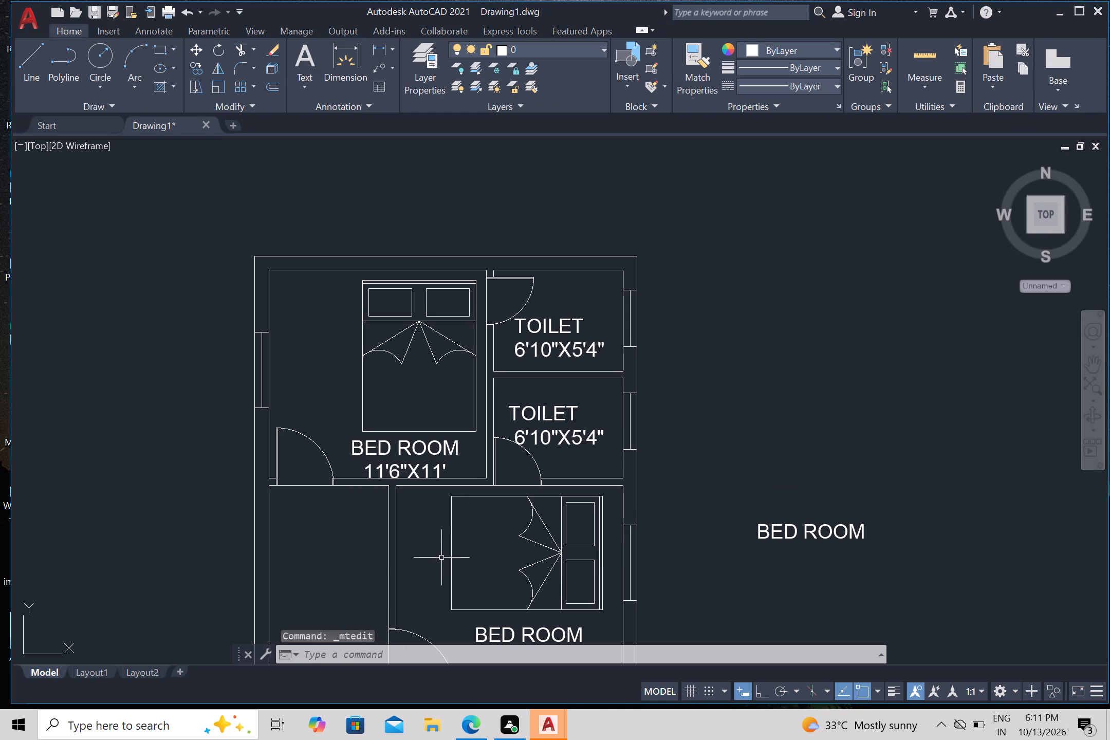
Add a second line reading 12'X11'6" to the "BED ROOM" label below the bed in the middle bedroom, indented by one space, and finish editing.
middle_drag(420, 592, 421, 591)
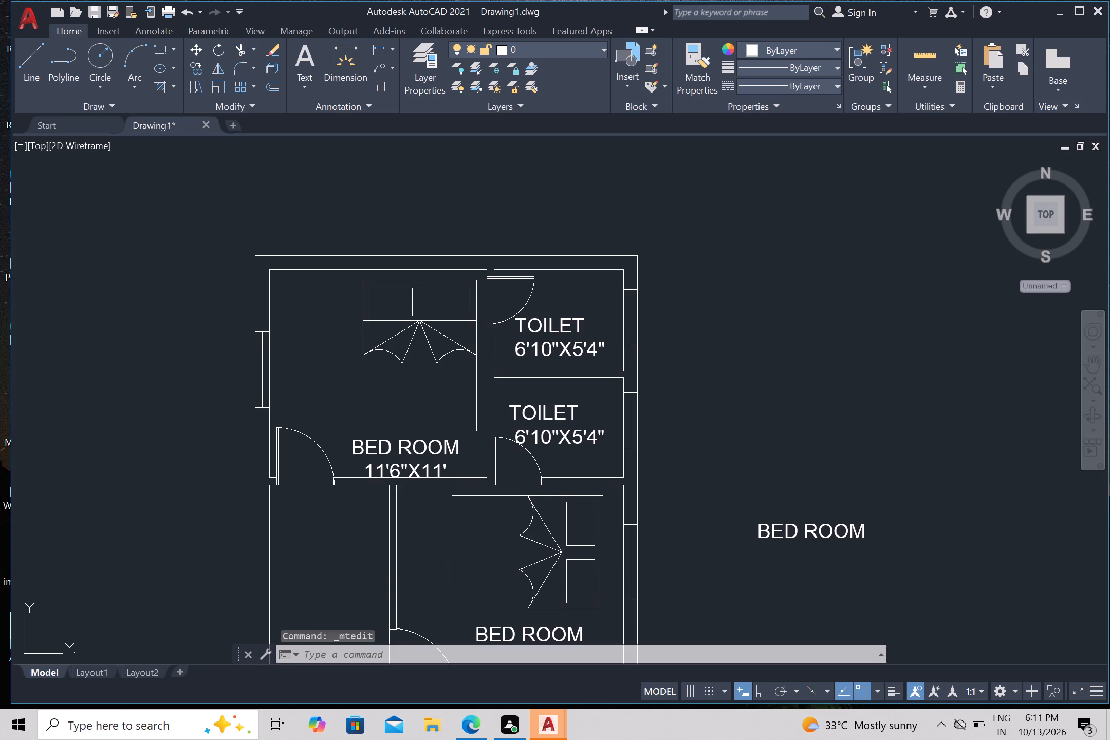
middle_drag(421, 591, 381, 407)
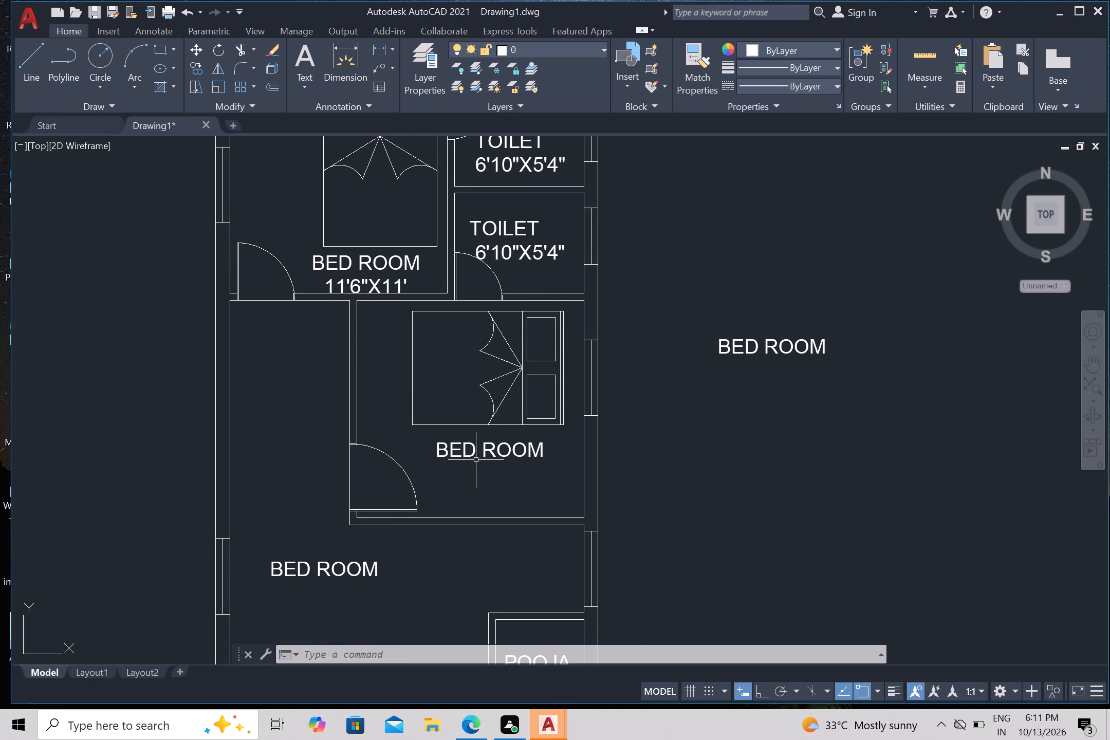
click(484, 445)
right_click(484, 449)
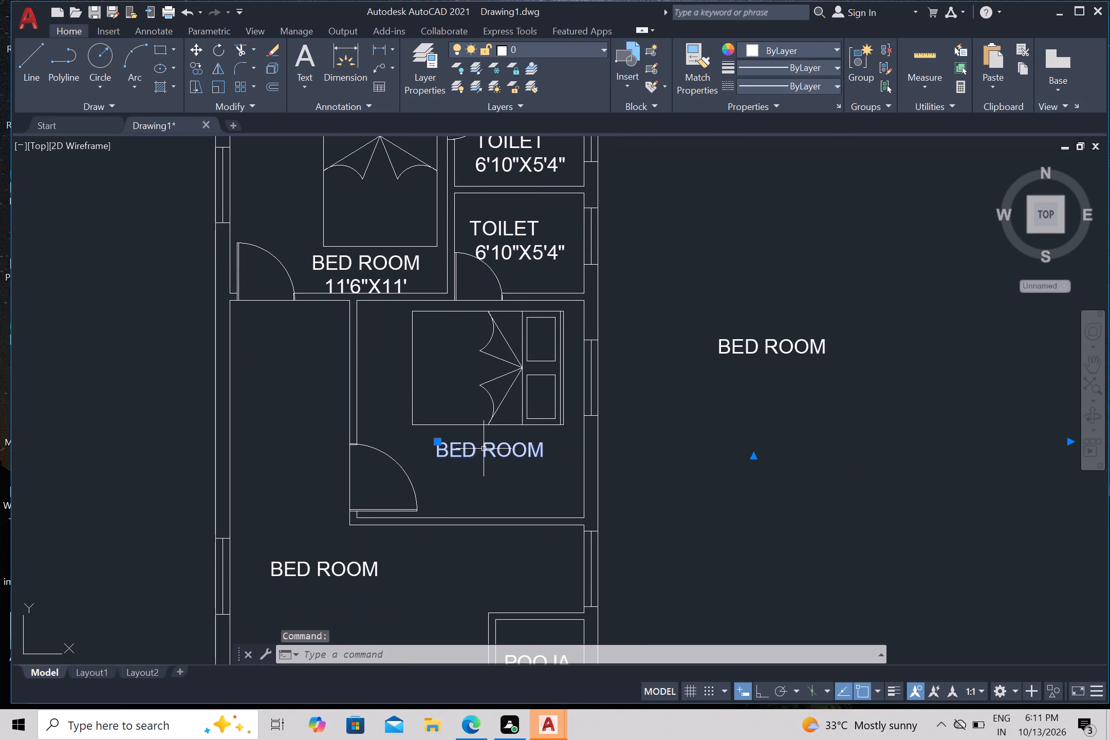
click(553, 122)
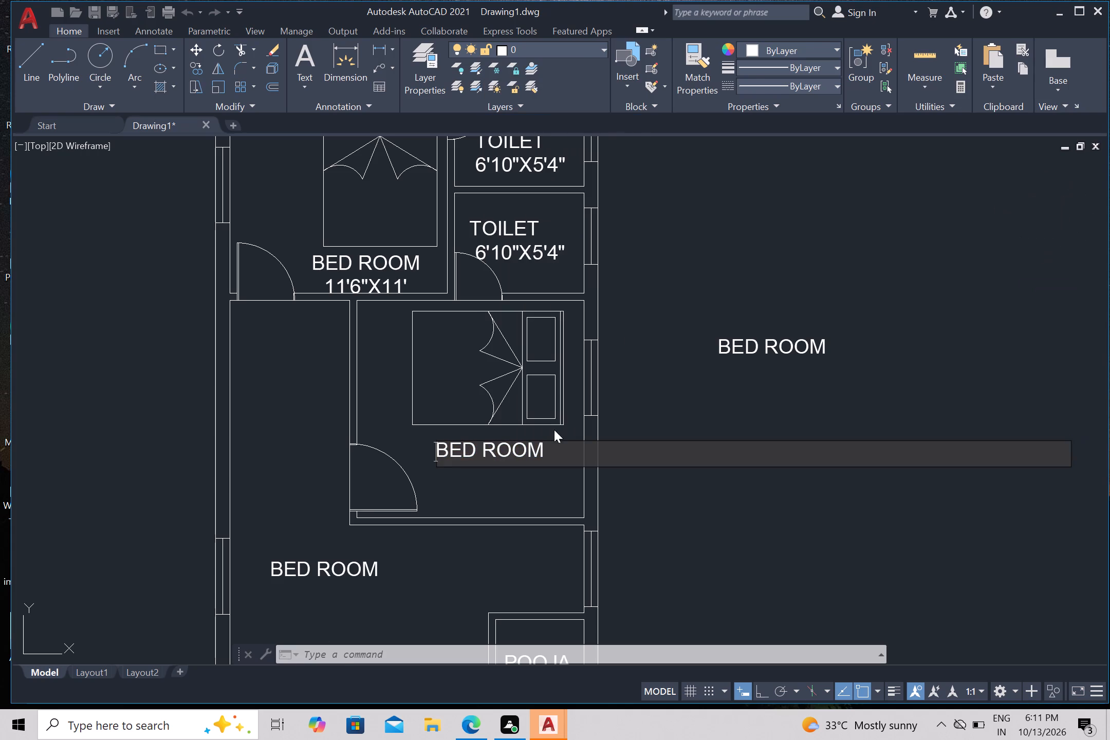
click(548, 451)
key(Return)
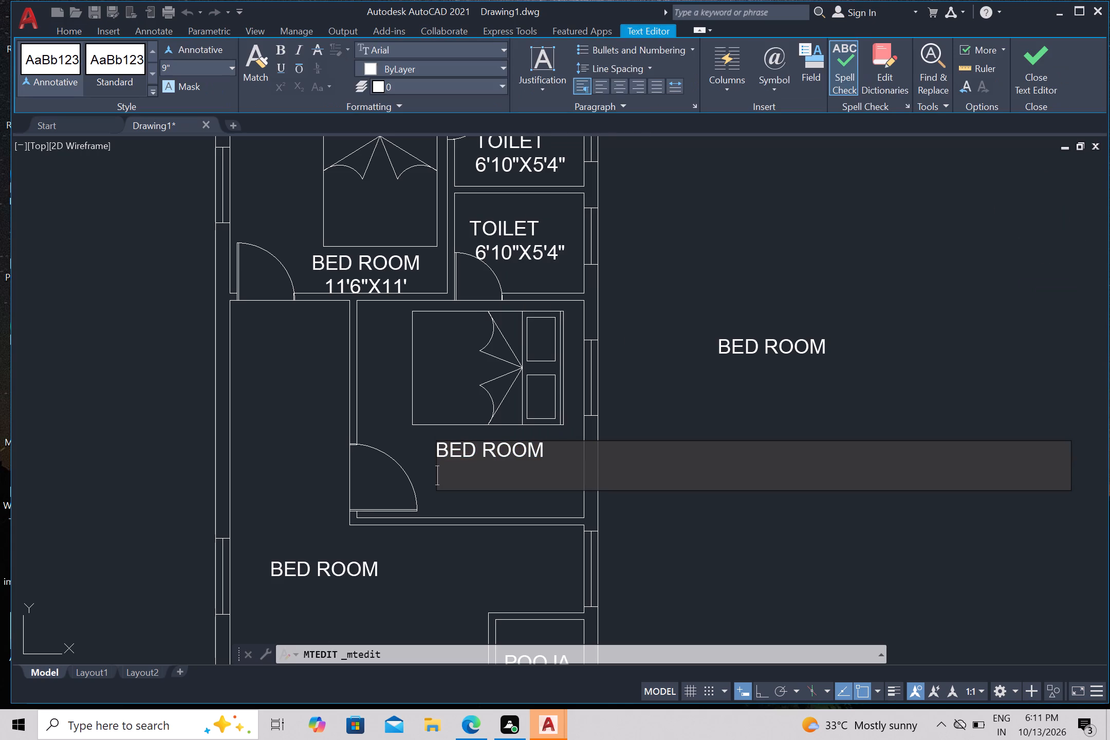
key(space)
text(12')
key(x)
text(11)
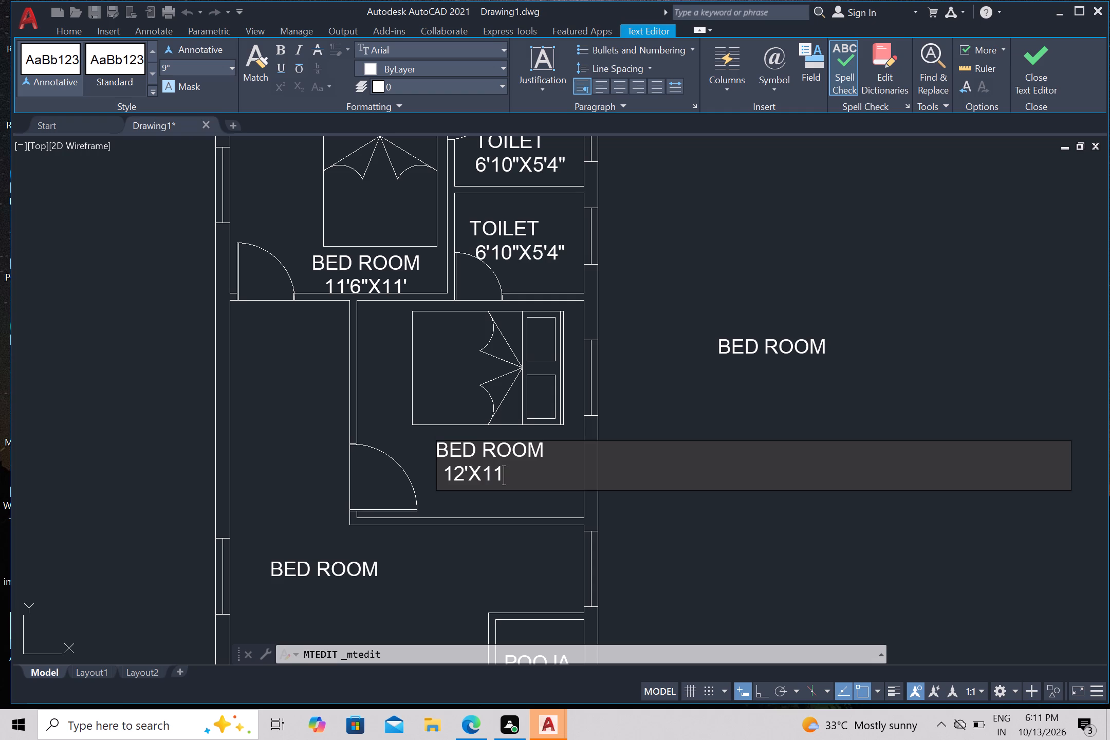
key(apostrophe)
key(6)
key(shift+quotedbl)
click(664, 550)
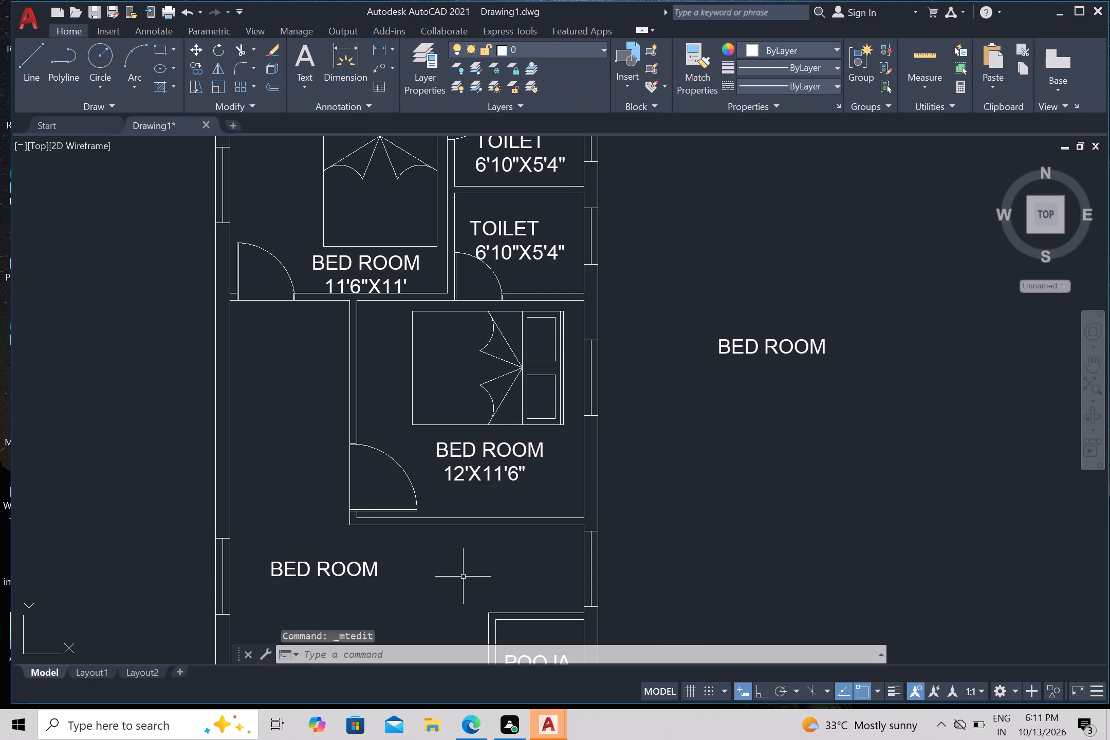
Replace the "BED ROOM" label in the large space beside the pooja room with "HALL CUM LIVING ROOM", indented by one space.
scroll(462, 577, down, 2)
middle_drag(418, 602, 418, 568)
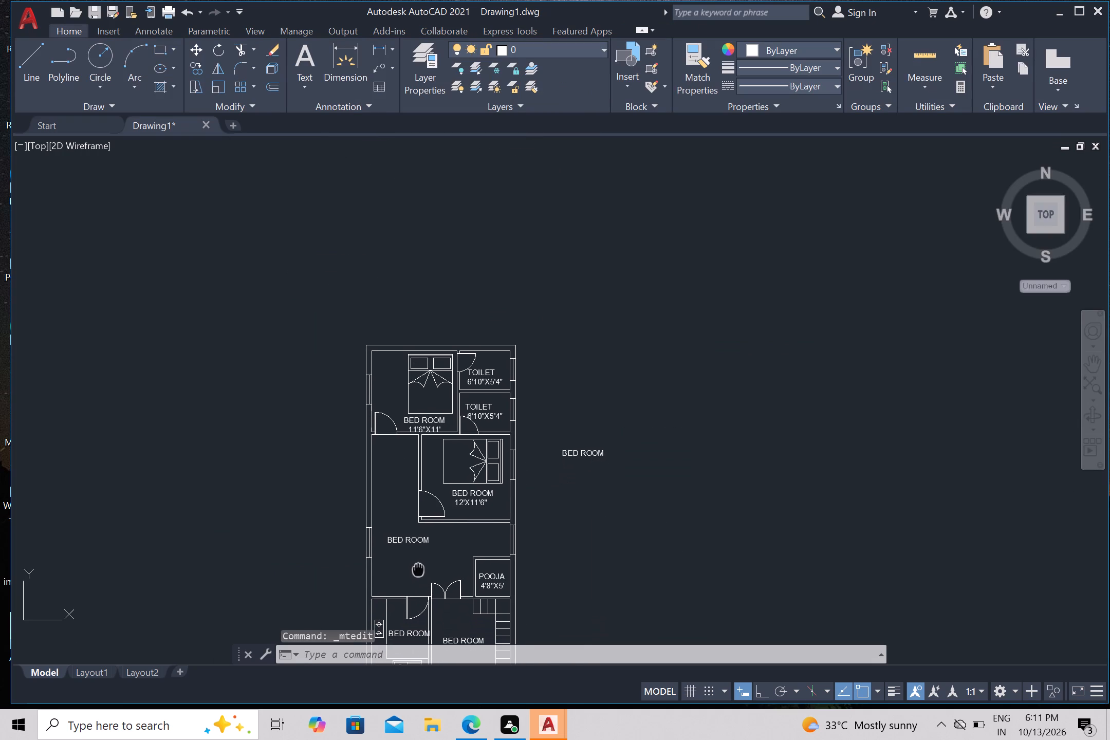
middle_drag(418, 568, 418, 567)
scroll(411, 592, up, 2)
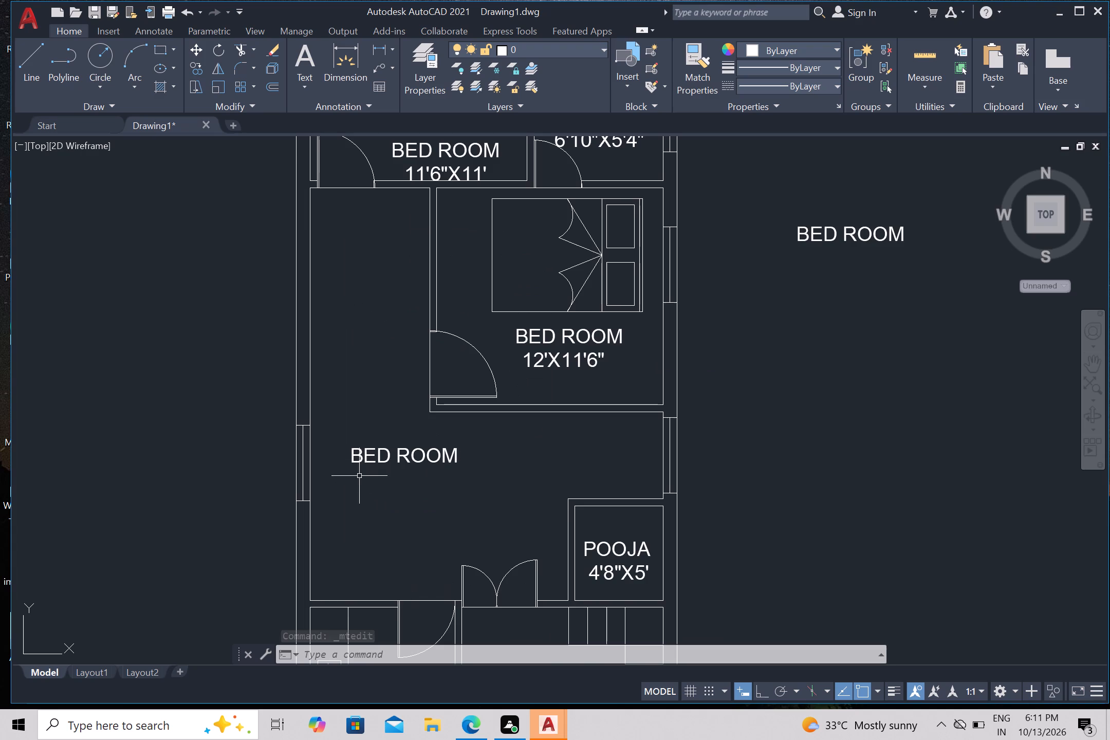
click(365, 454)
right_click(368, 454)
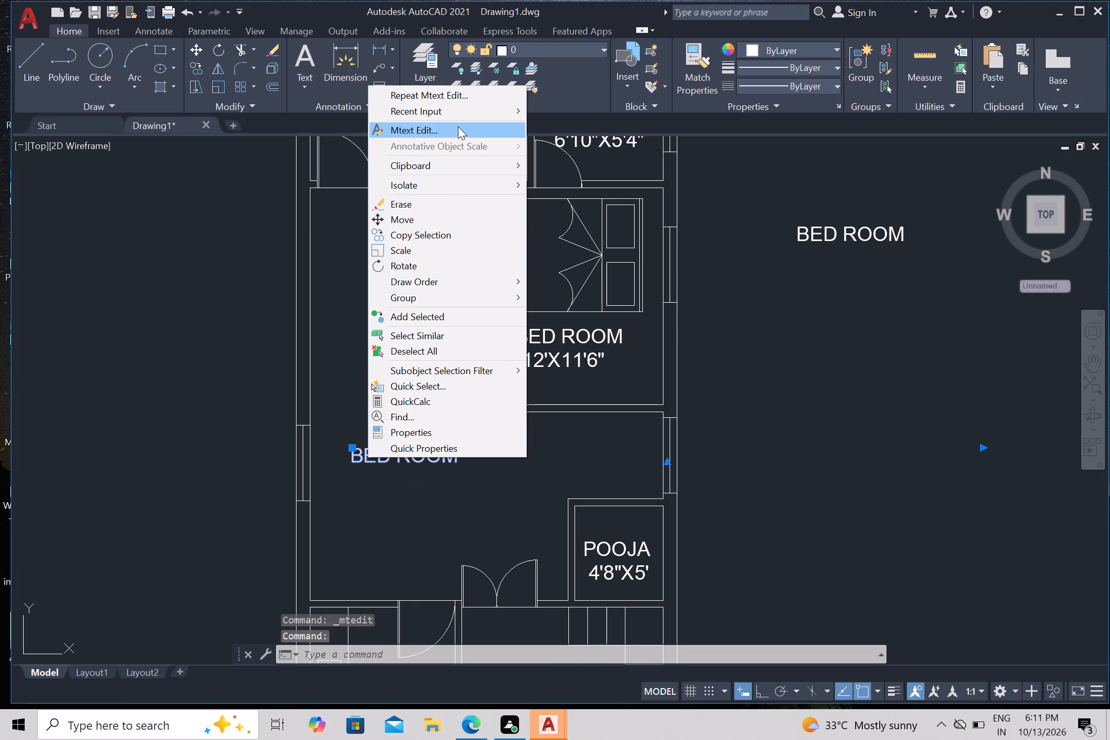
click(456, 127)
click(464, 462)
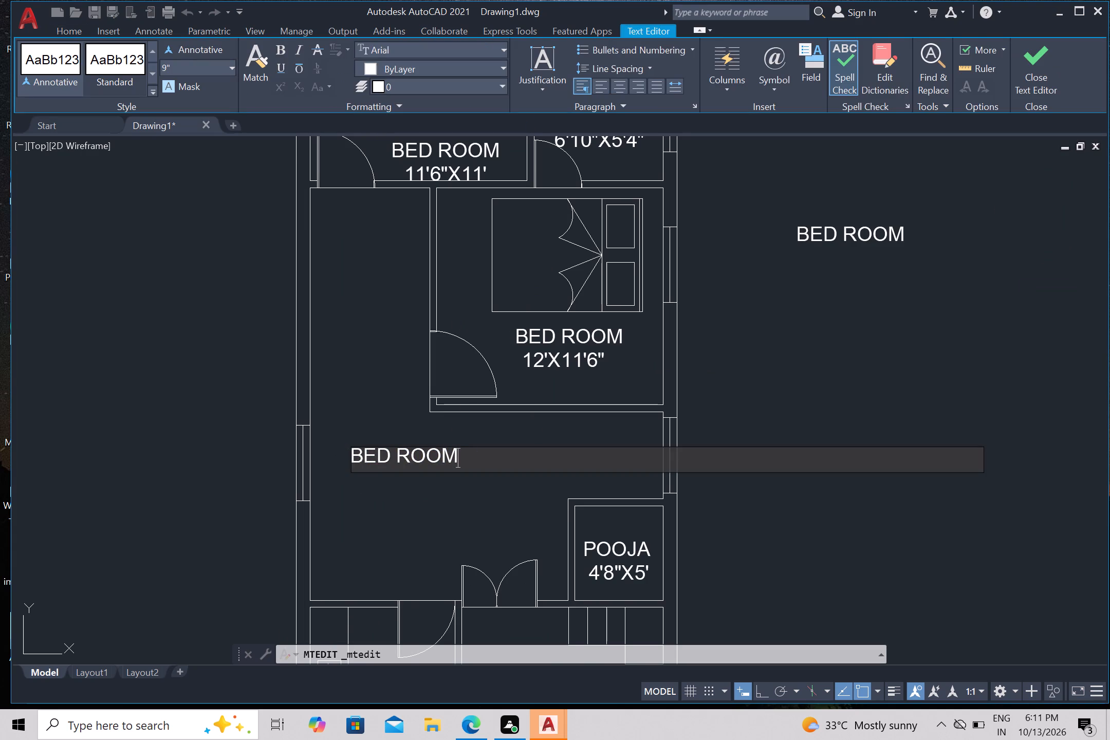
key(BackSpace)
key(BackSpace)
key(BackSpace)
key(BackSpace)
key(BackSpace)
key(BackSpace)
key(BackSpace)
key(BackSpace)
key(BackSpace)
key(BackSpace)
key(BackSpace)
key(BackSpace)
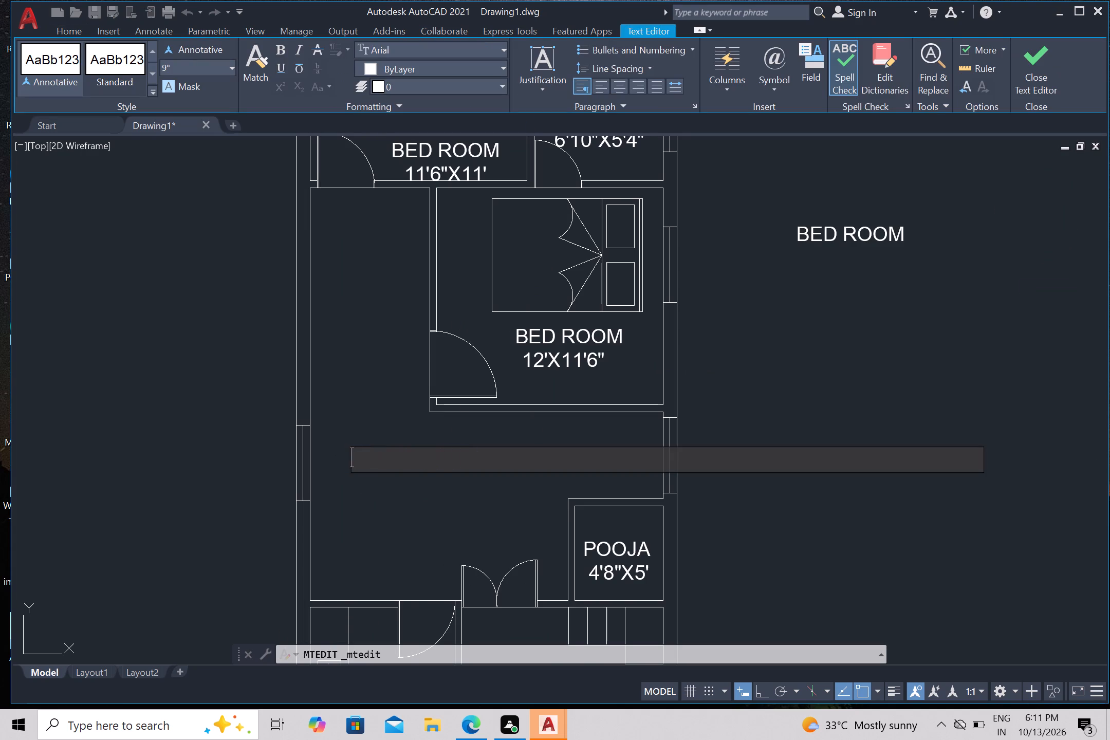
key(space)
text(HALL)
key(space)
text(CUM LIVING ROOM)
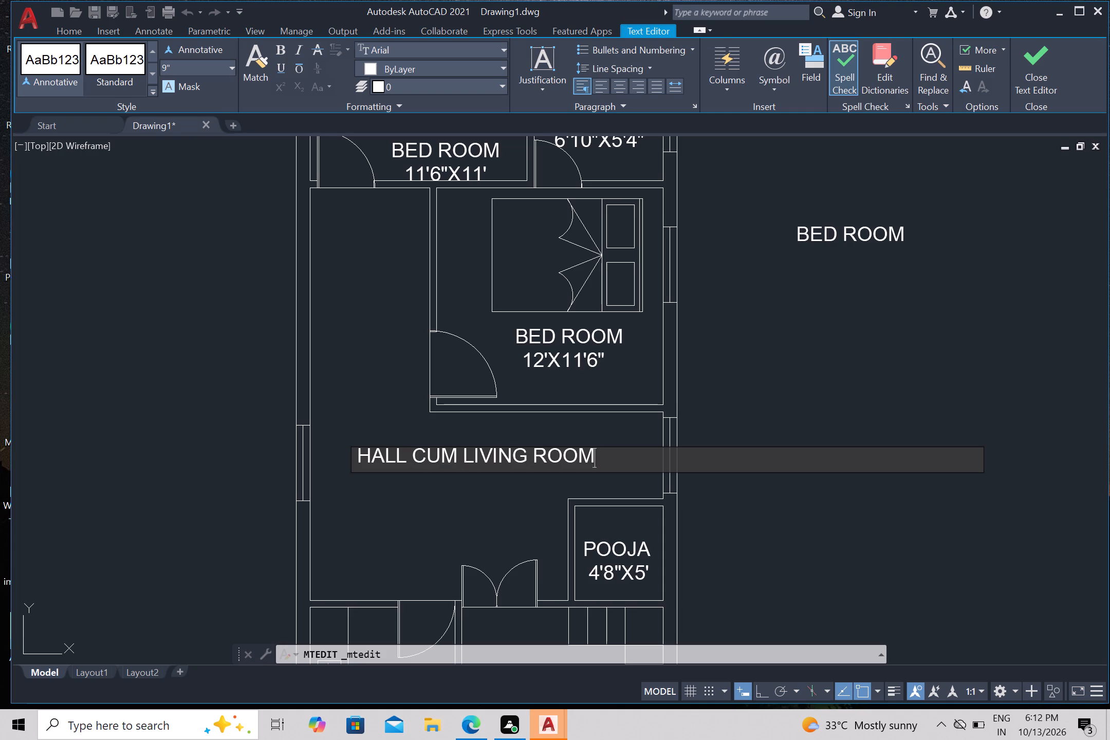
Add a second line reading 18'8"X10' roughly centred under "HALL CUM LIVING ROOM", indented by 14 spaces, and finish the text edit.
key(Return)
key(space)
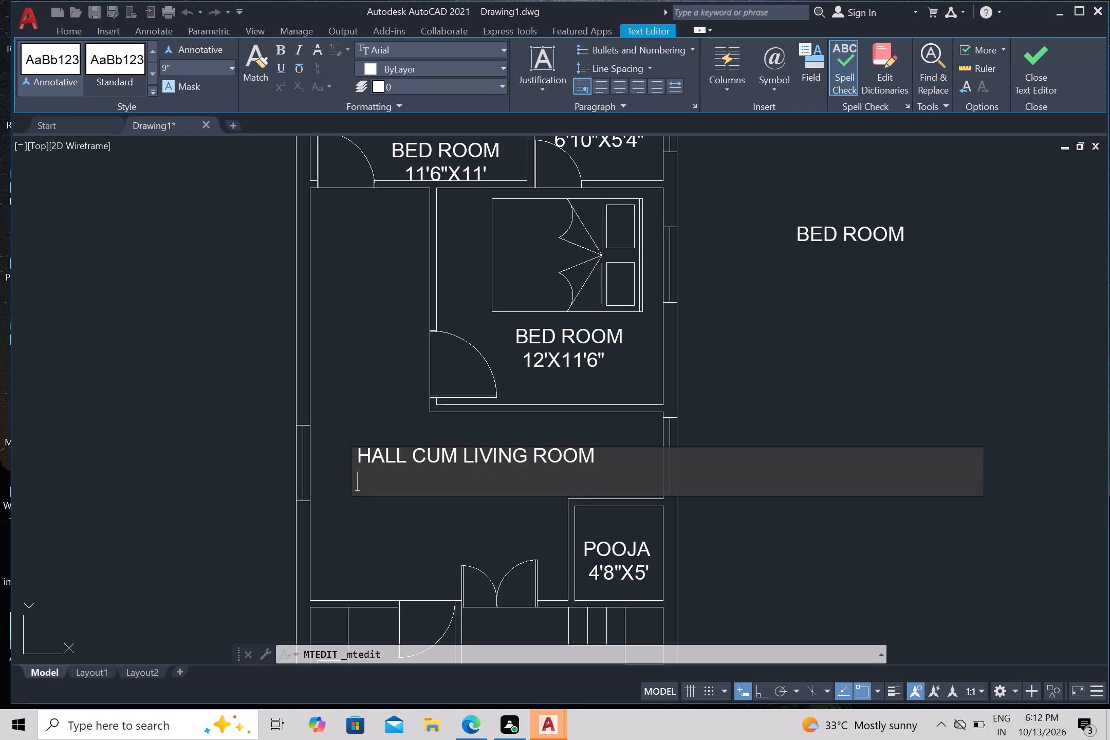
key(space)
key(space)
key(space)
key(space)
key(space)
key(space)
key(space)
key(space)
key(space)
key(space)
key(space)
key(space)
key(space)
text(18'8)
key(shift+quotedbl)
key(x)
text(10')
click(526, 532)
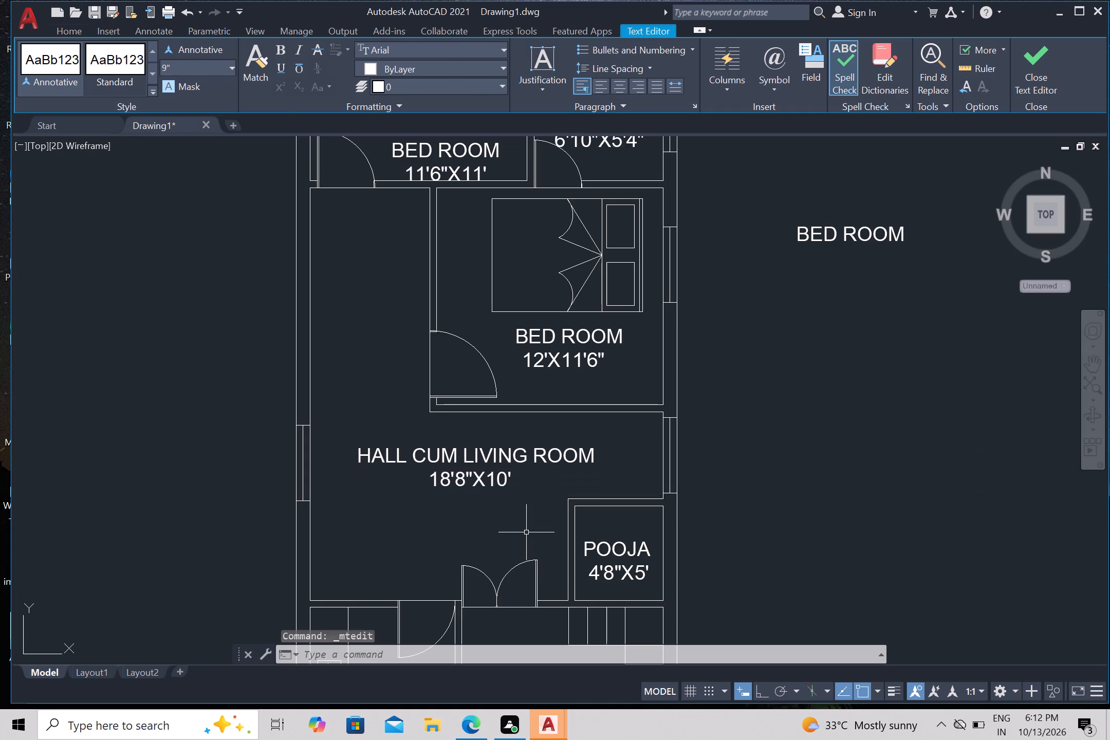
Replace the "BED ROOM" label beside the stove and sink with "KITCHEN".
scroll(491, 536, down, 1)
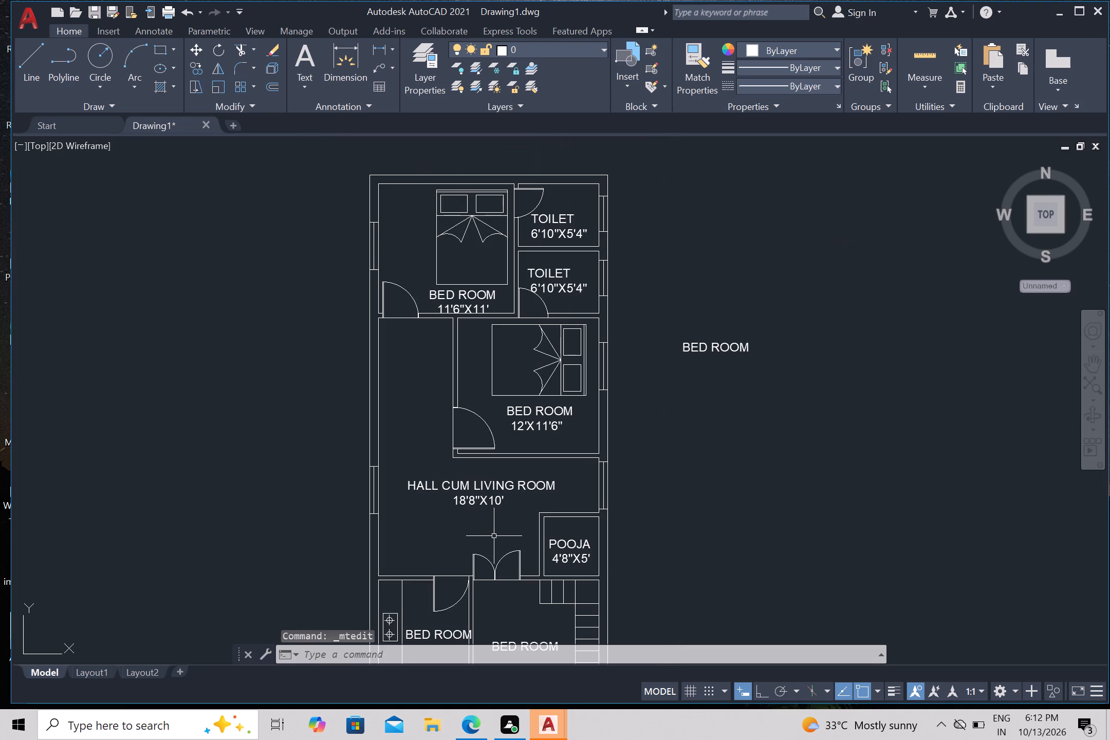
middle_drag(538, 544, 580, 392)
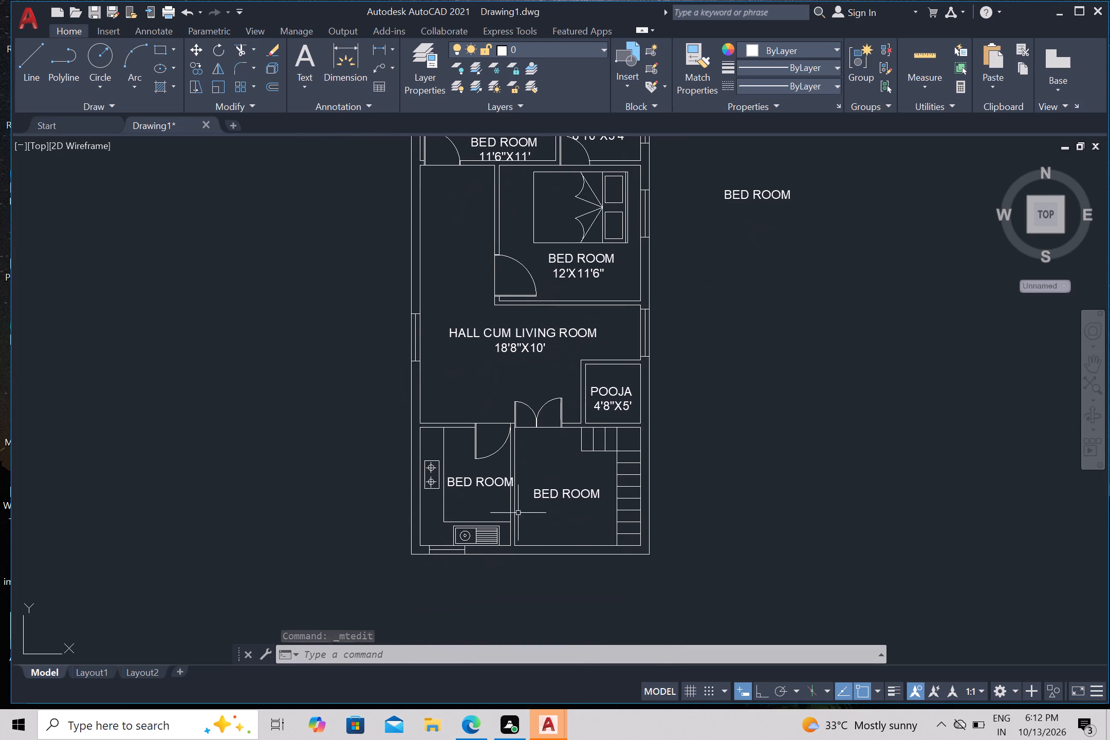
scroll(502, 509, up, 2)
click(441, 445)
right_click(440, 443)
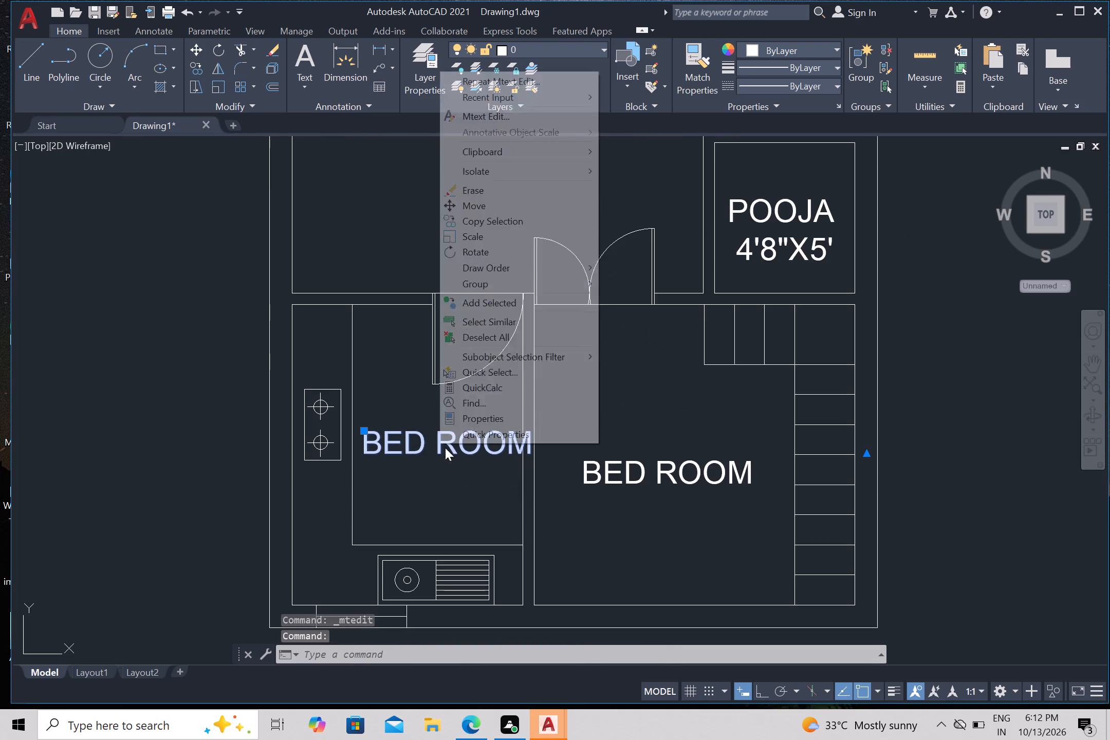
click(532, 119)
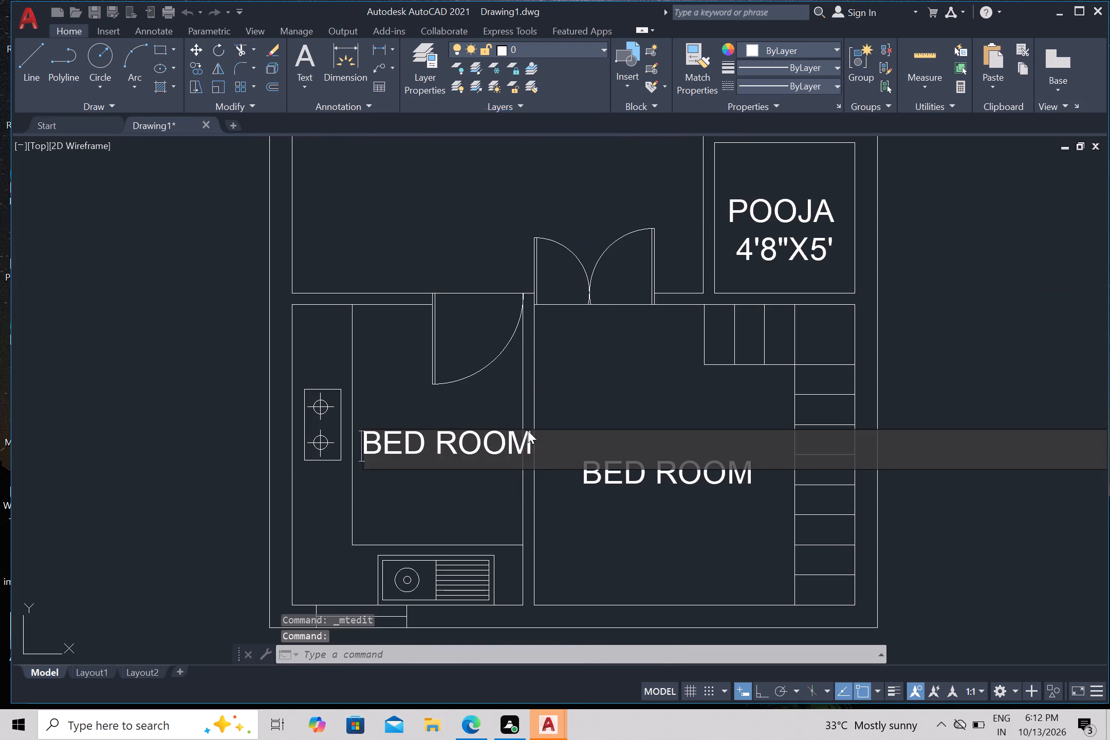
click(535, 454)
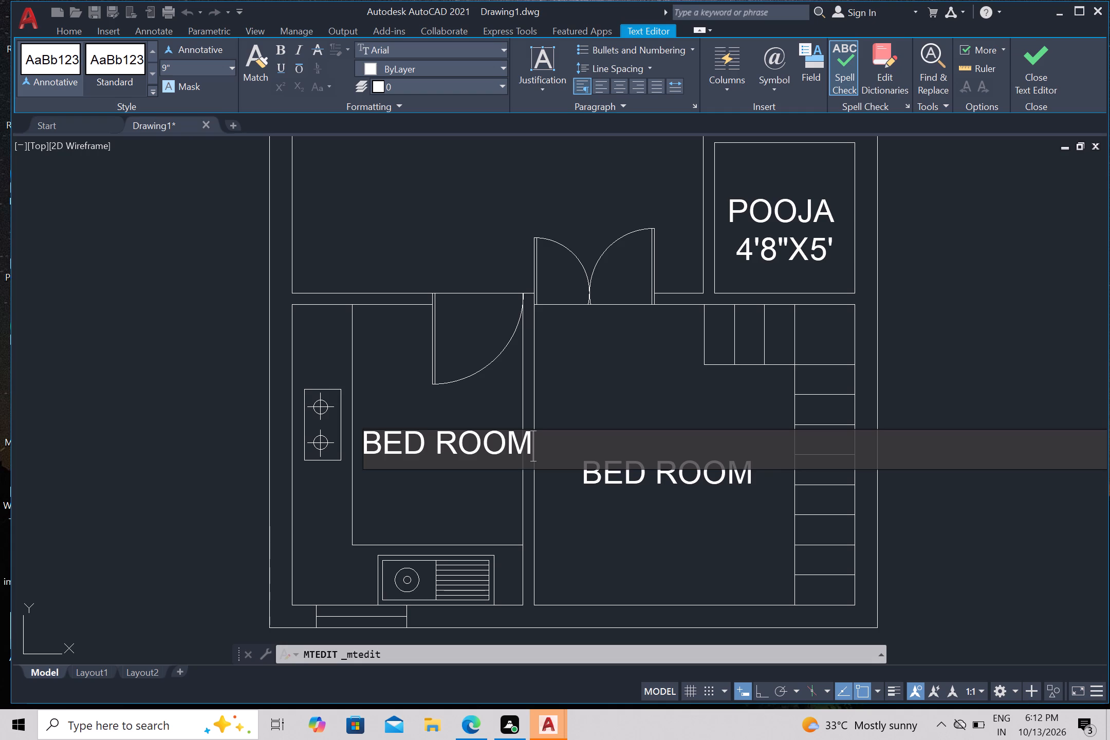
key(BackSpace)
key(BackSpace)
key(BackSpace)
key(BackSpace)
key(BackSpace)
key(BackSpace)
key(BackSpace)
key(BackSpace)
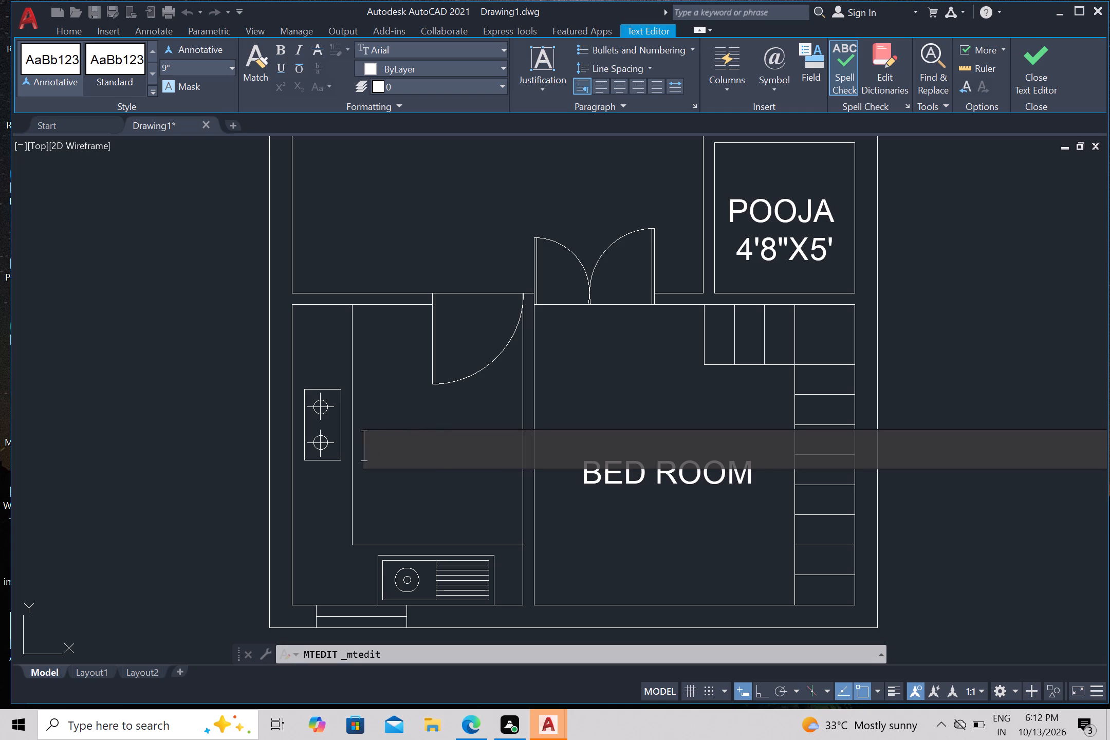
text(KITCHEN)
Add a second line reading 8'3"X10' under "KITCHEN", indented by one space, and finish the text edit.
key(Return)
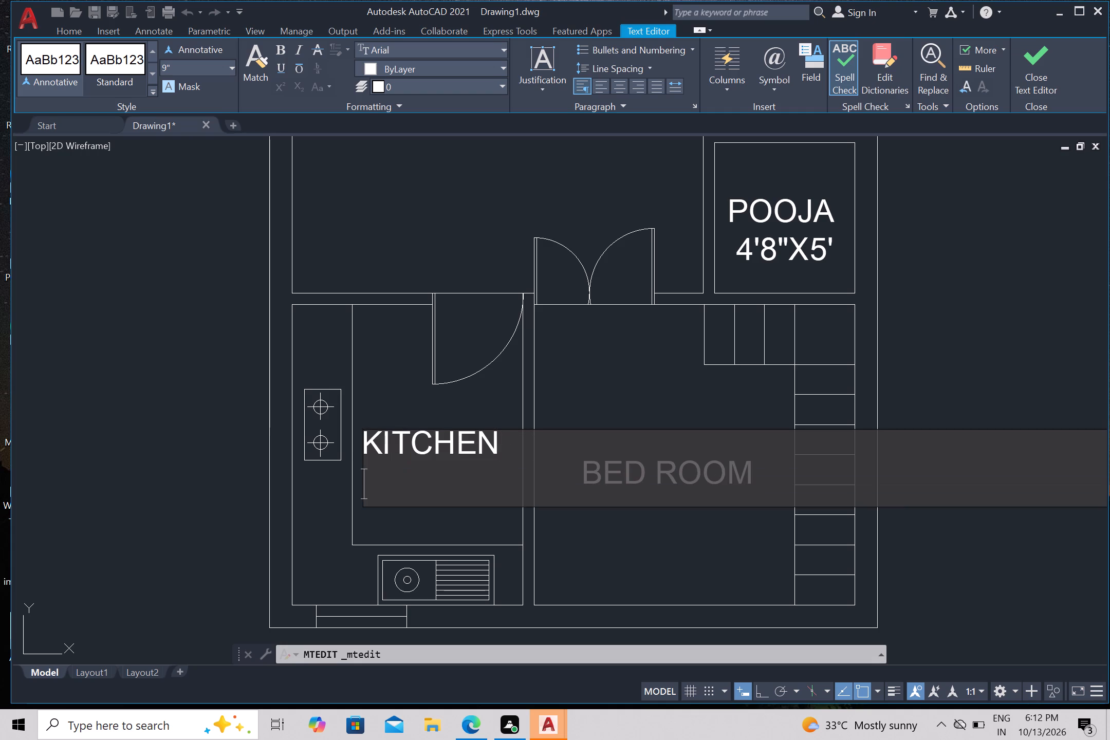
key(space)
key(5)
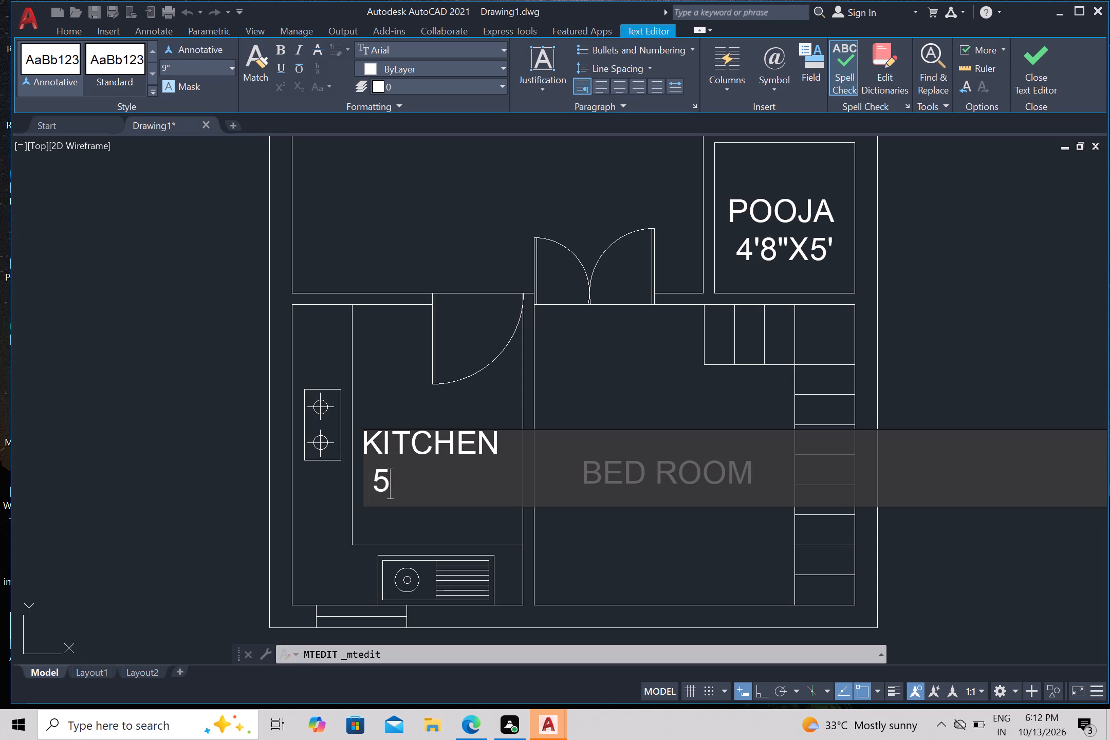
key(BackSpace)
key(8)
key(apostrophe)
key(3)
key(shift+quotedbl)
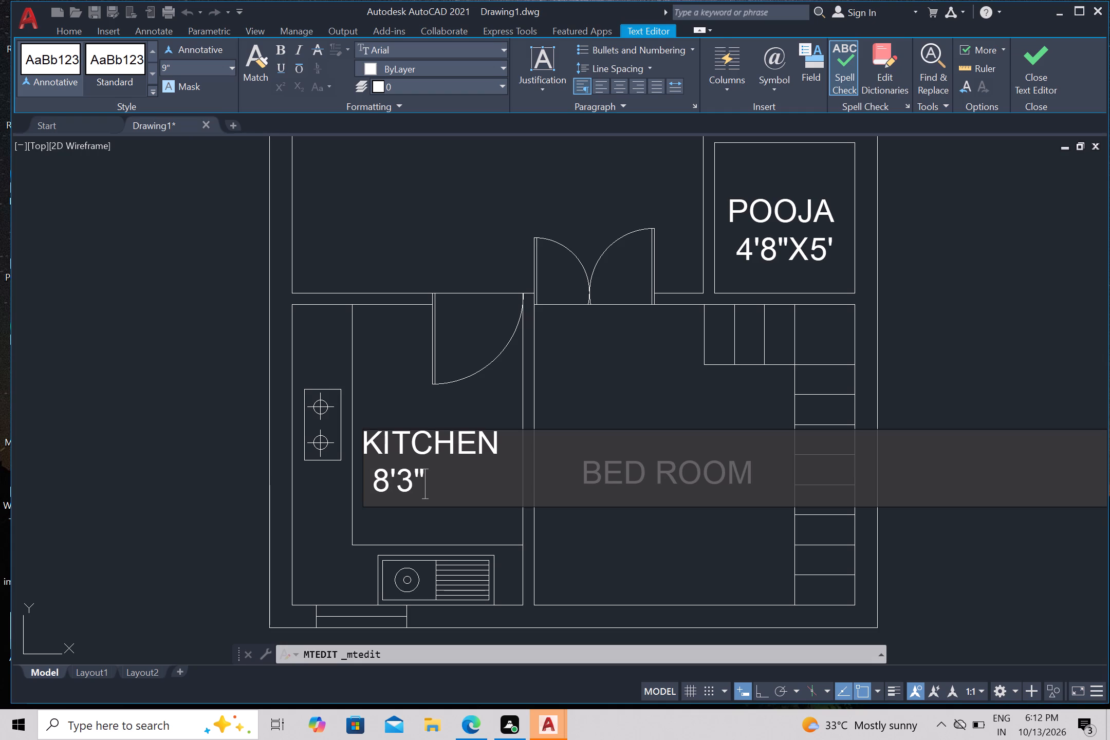
key(x)
key(1)
text(0')
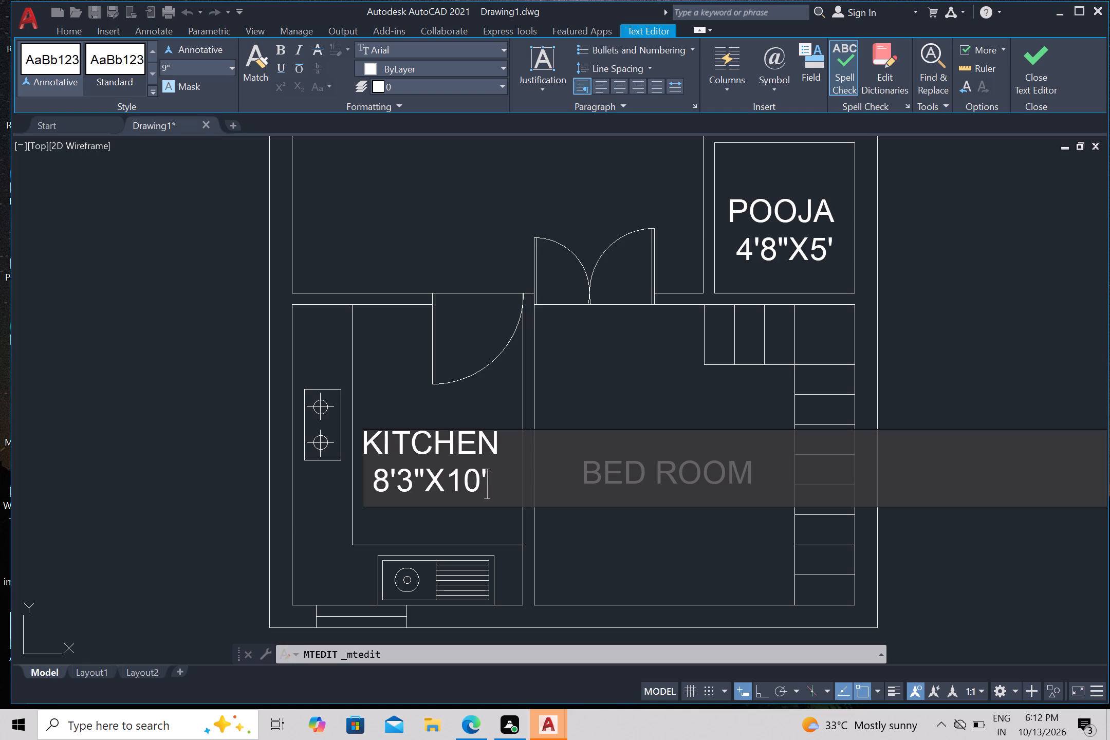
click(604, 558)
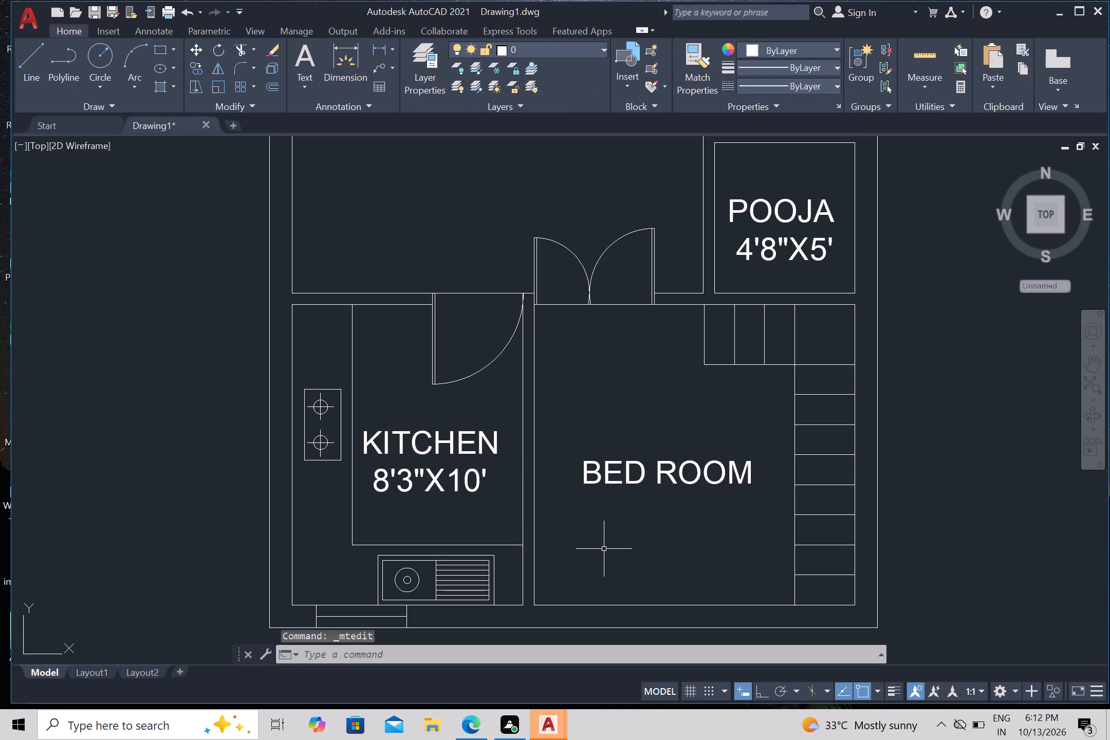
Replace the "BED ROOM" label in the space beside the staircase with "PARKING".
click(645, 478)
right_click(645, 478)
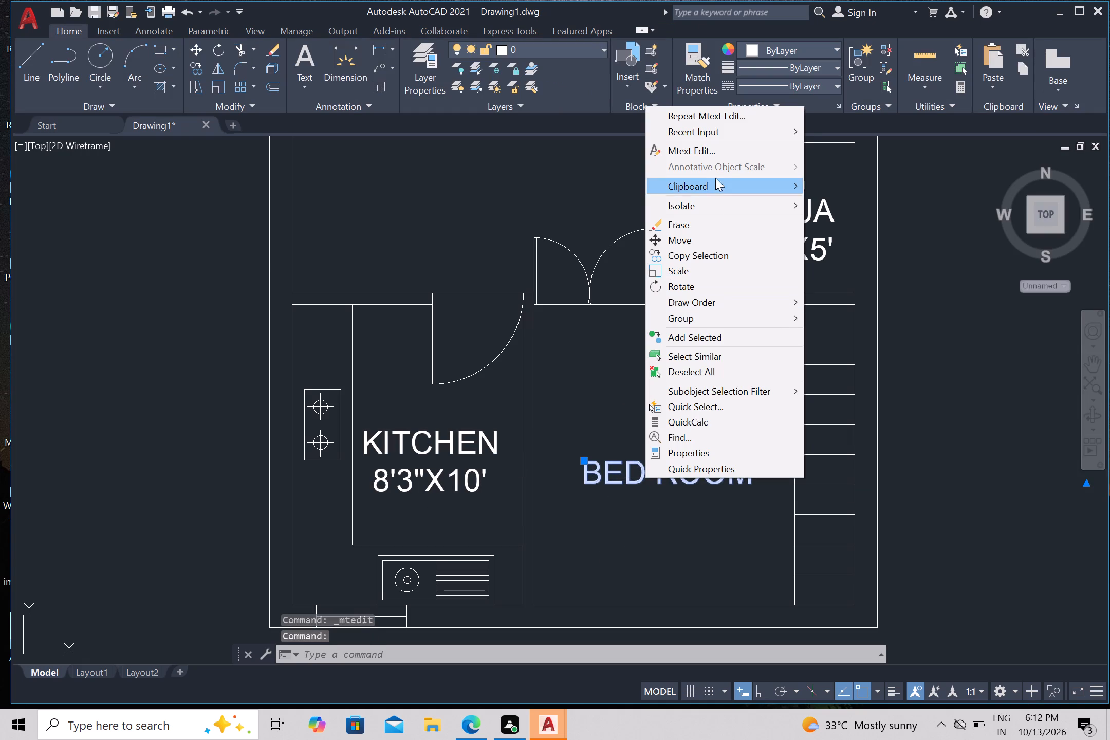
click(724, 149)
click(755, 483)
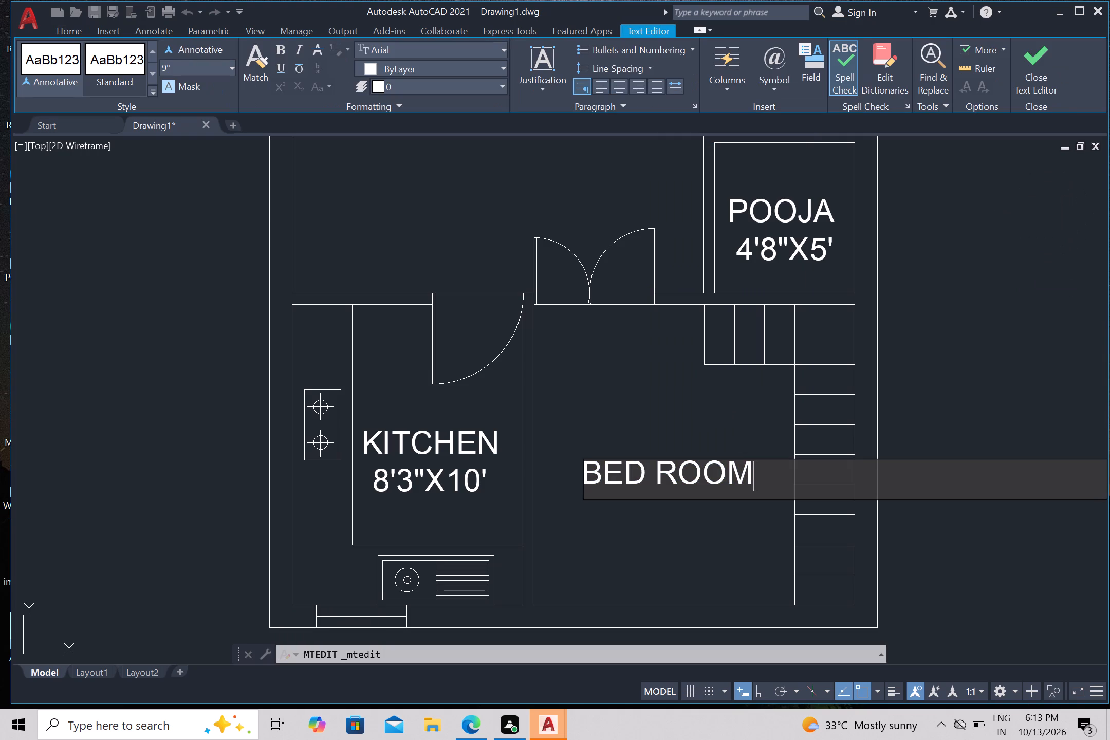
key(BackSpace)
key(BackSpace)
key(BackSpace)
key(BackSpace)
key(BackSpace)
key(BackSpace)
key(BackSpace)
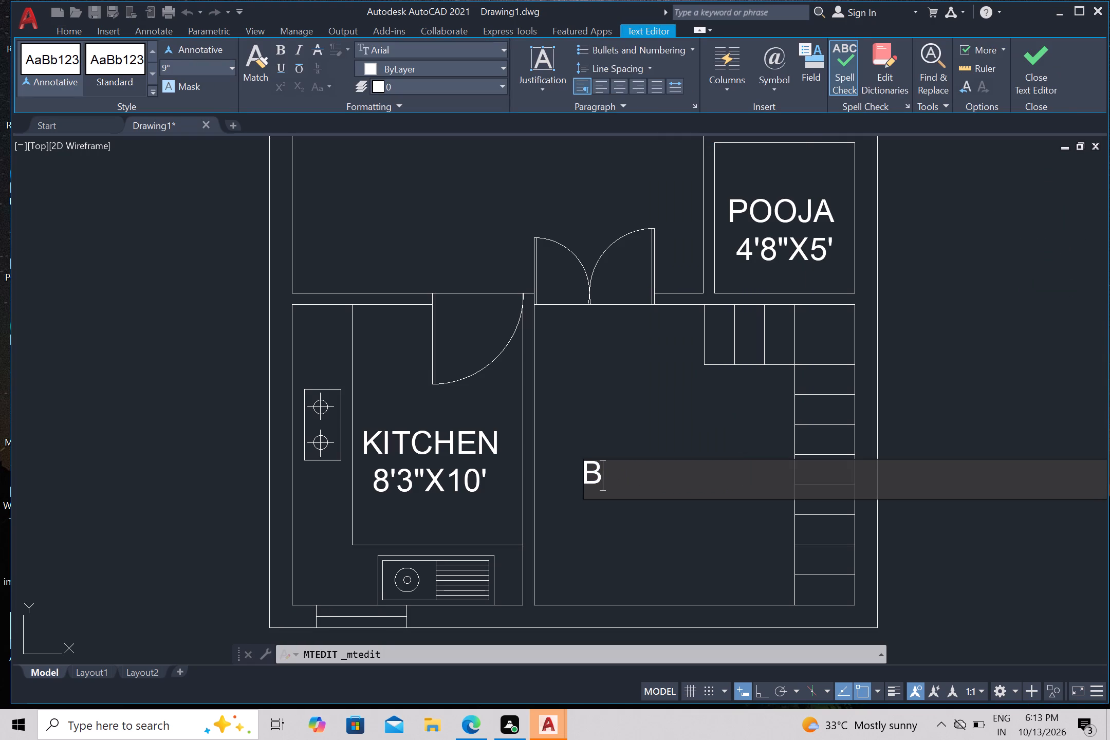
key(BackSpace)
text(PARKING)
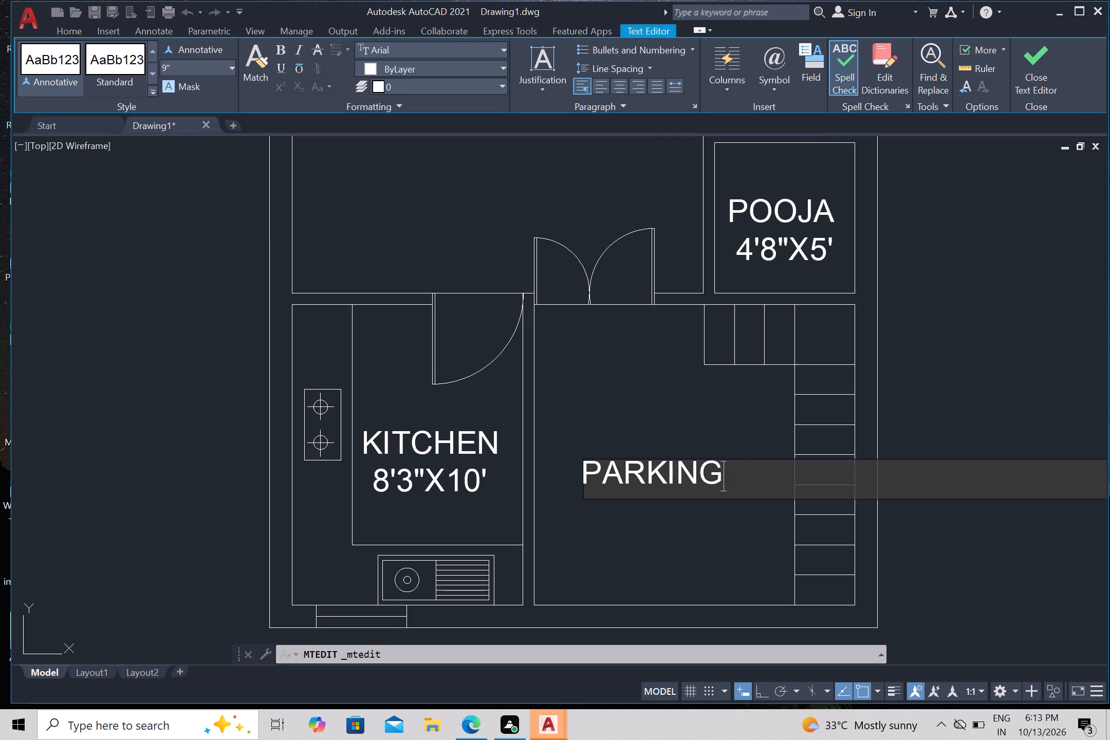
Add a second line reading 10'8"X10' under "PARKING", indented by one space, and finish the text edit.
key(Return)
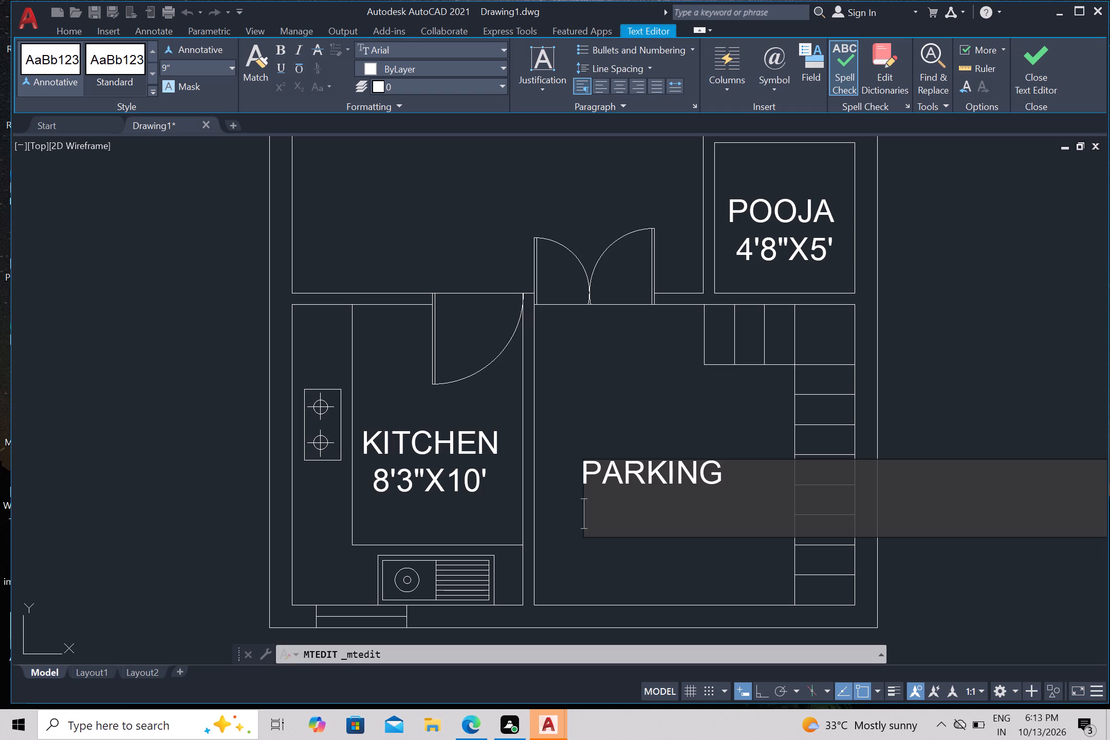
key(space)
text(1)
text(0'8")
key(x)
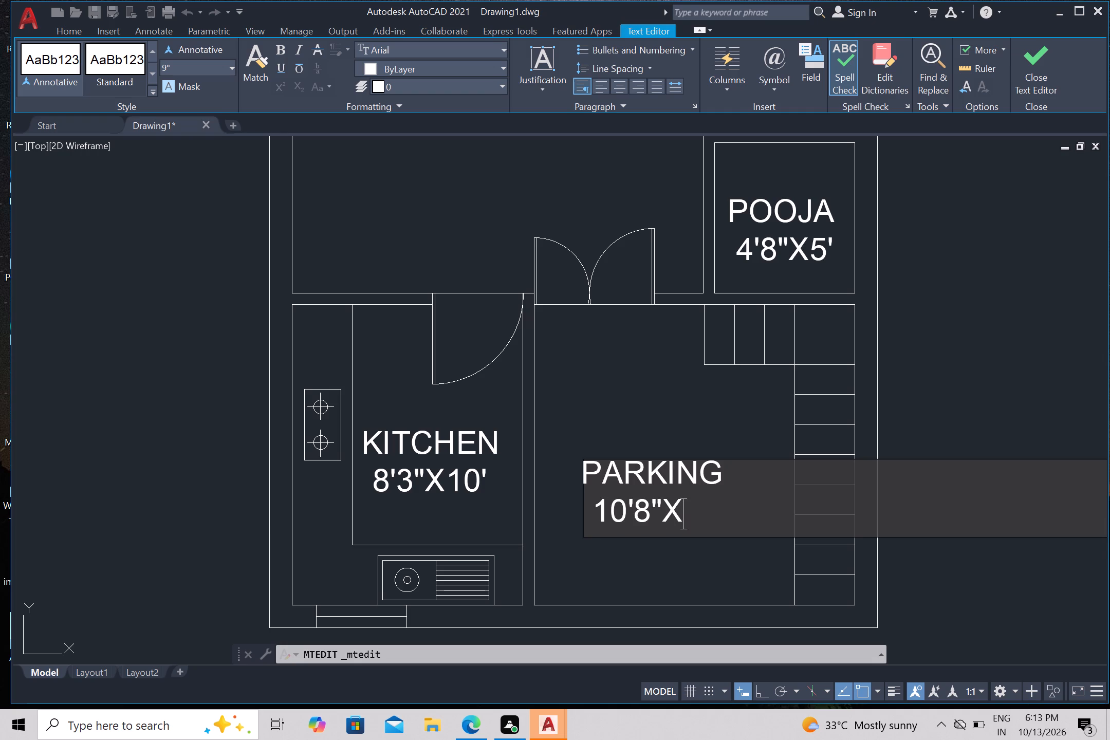
text(10')
click(954, 596)
Delete the spare "BED ROOM" label lying outside the floor plan.
scroll(945, 588, down, 1)
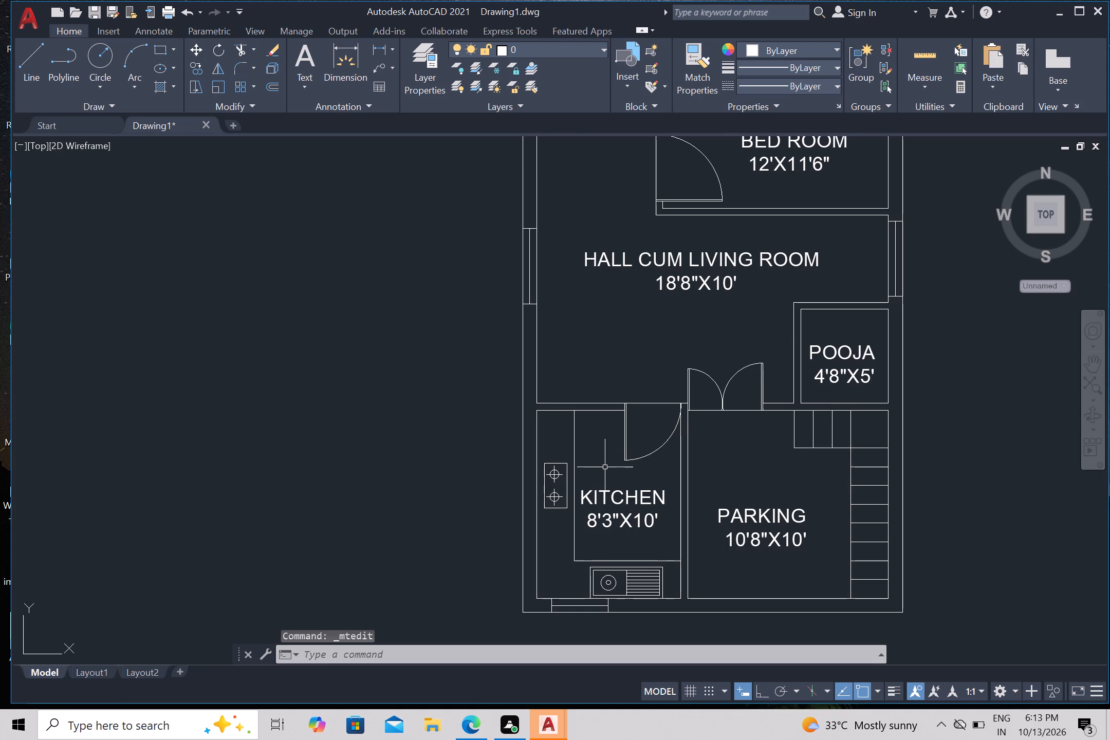
scroll(670, 442, down, 1)
middle_drag(670, 472, 644, 555)
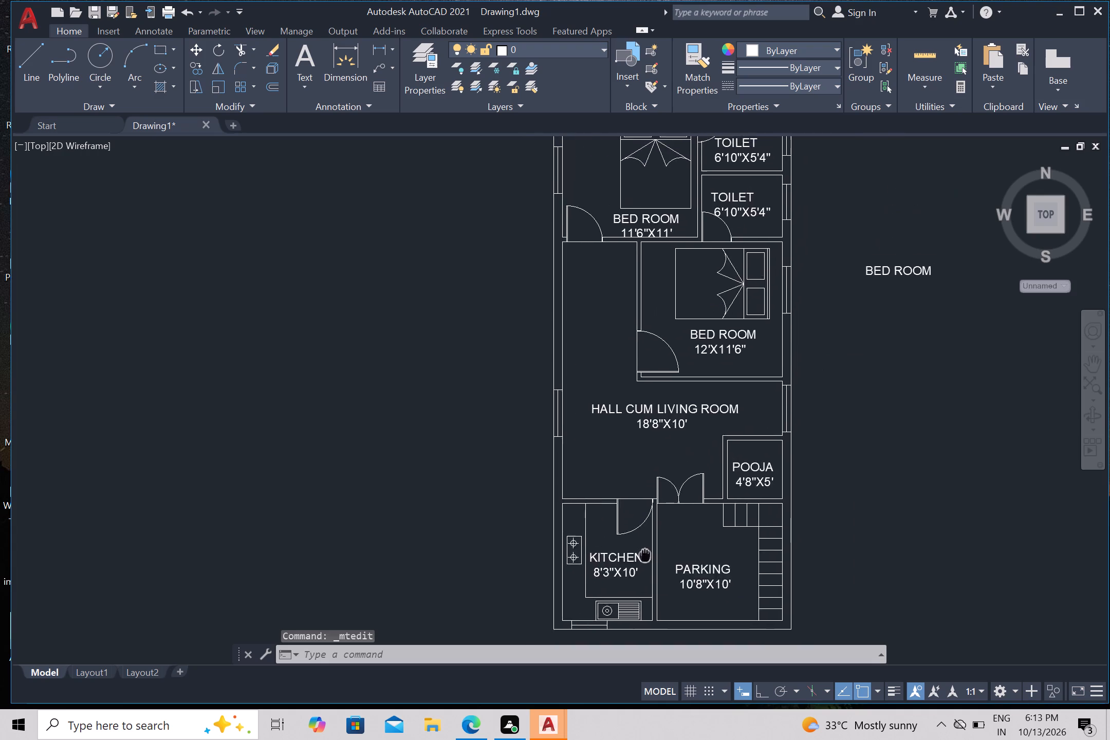
middle_drag(644, 555, 619, 554)
scroll(623, 526, down, 1)
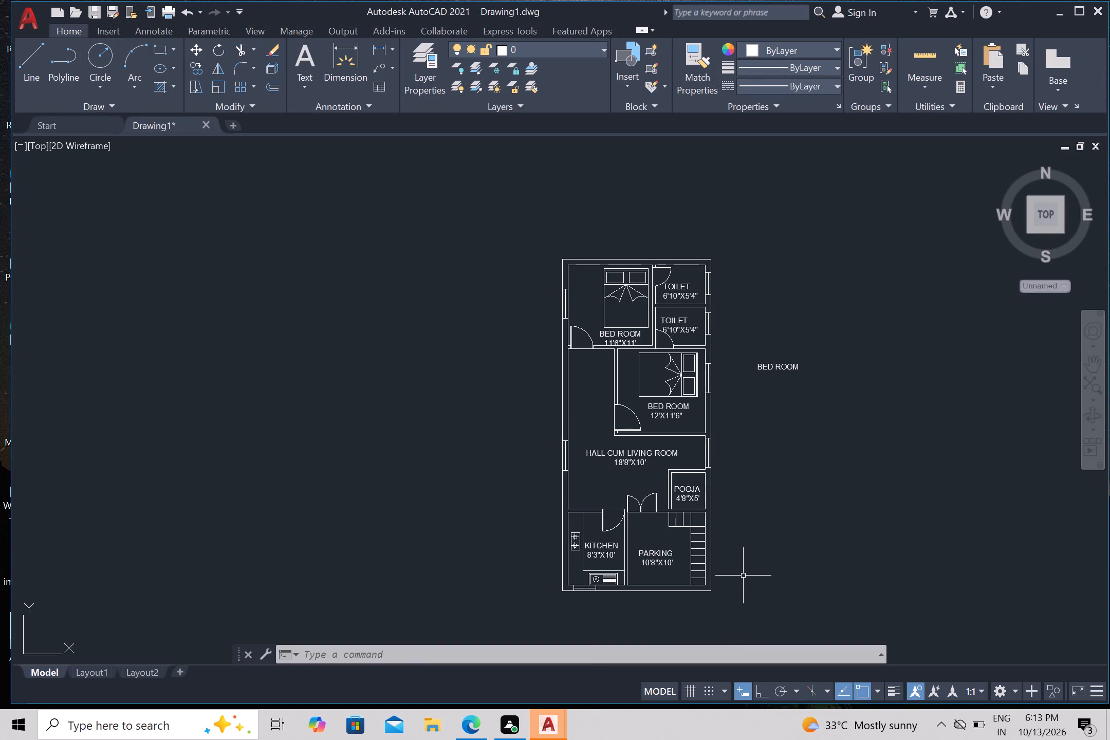
middle_drag(736, 507, 703, 486)
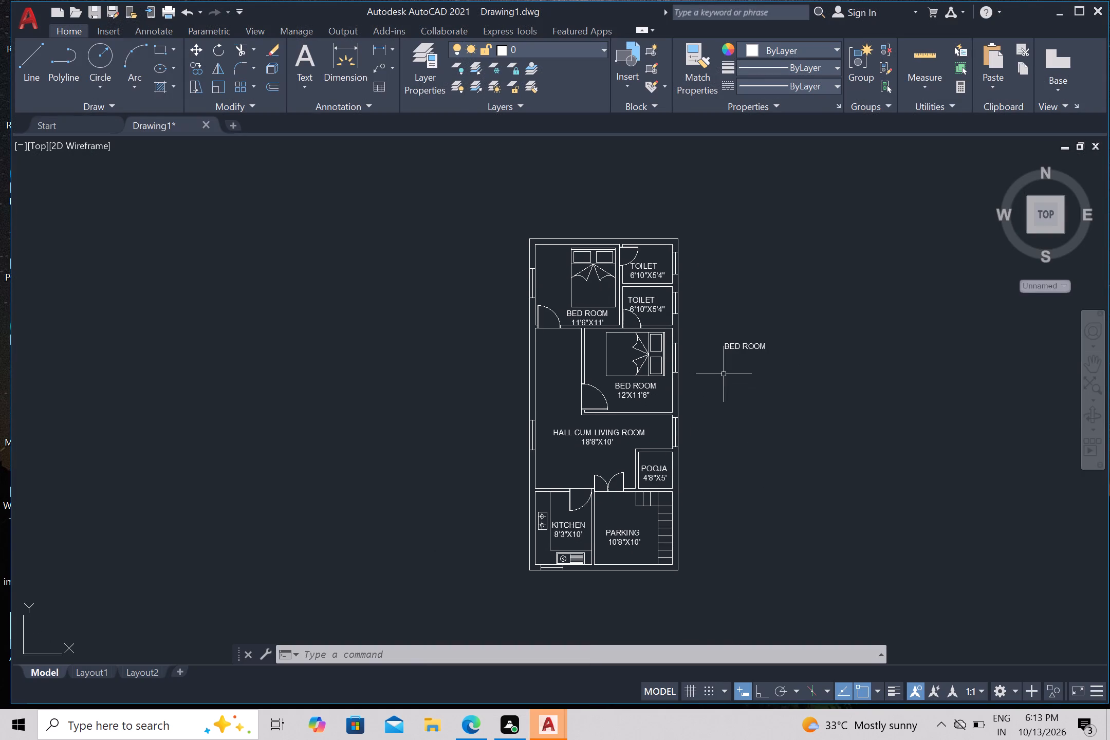
click(715, 327)
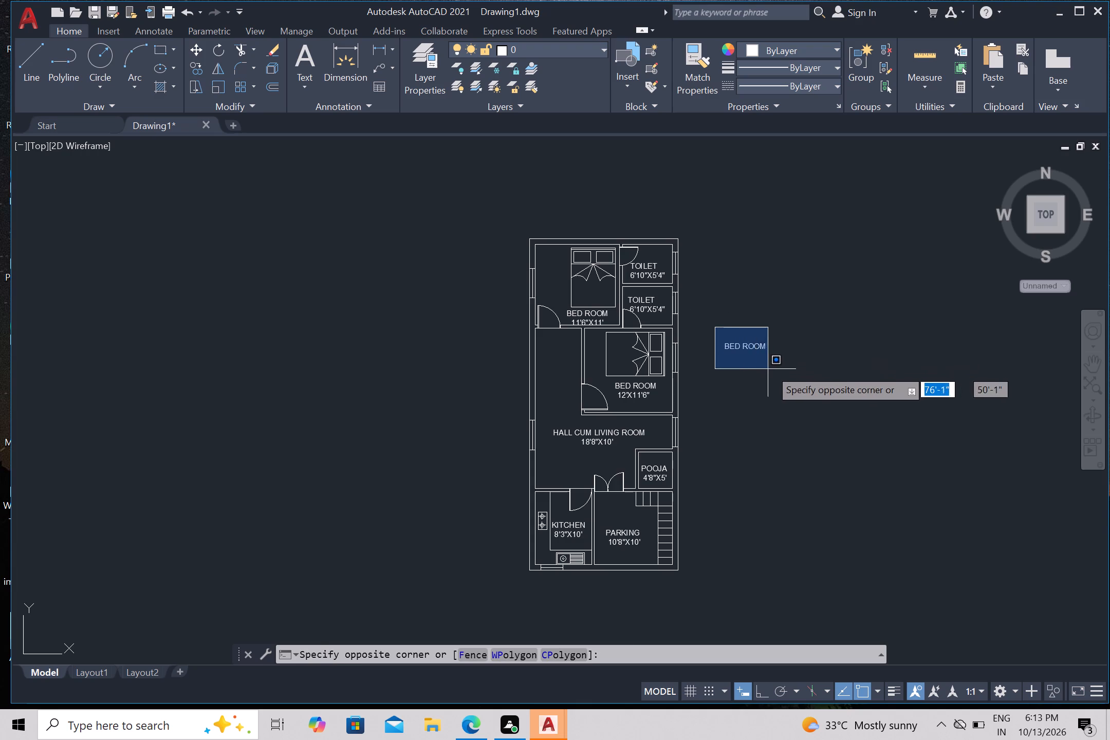
click(776, 369)
key(Delete)
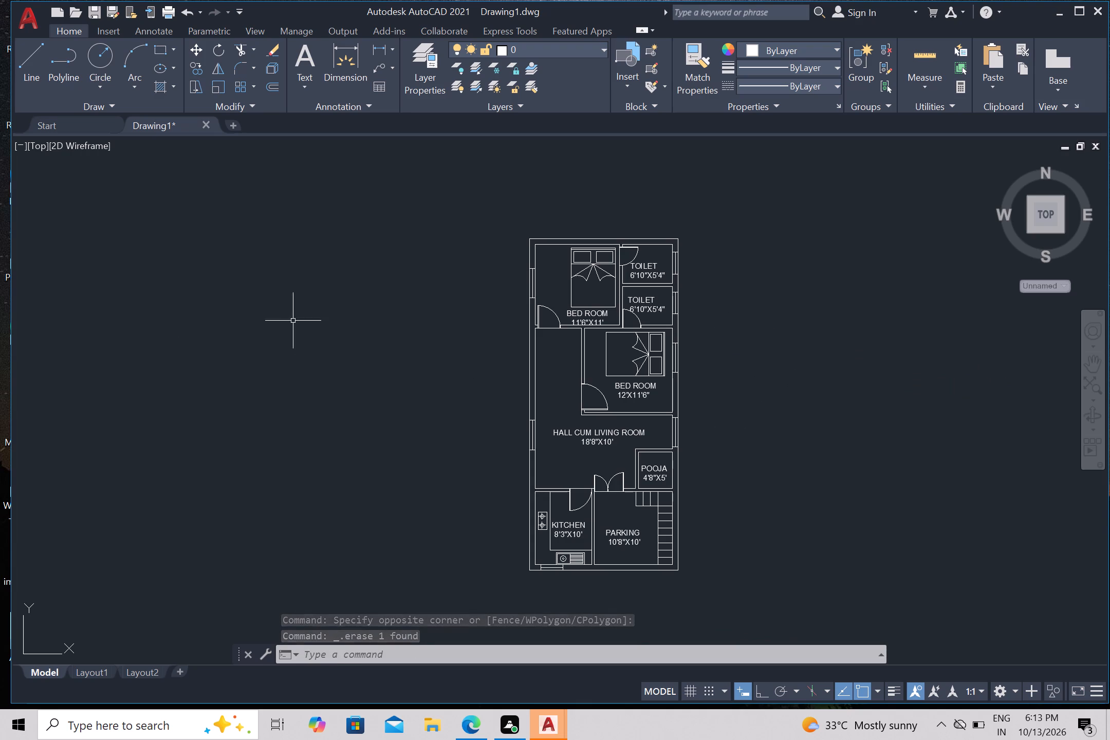
Draw an upright rectangle about 3'1" wide and 4'7" long in the hall's narrow part, beside the middle bedroom.
click(153, 51)
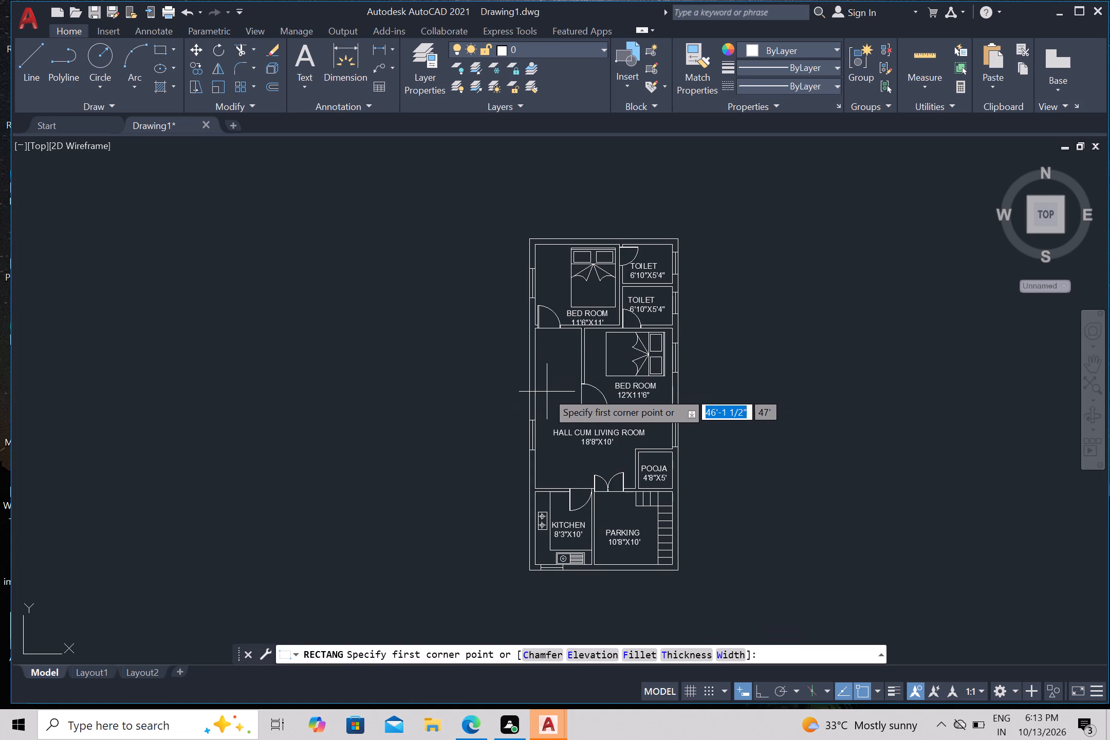
scroll(548, 392, up, 1)
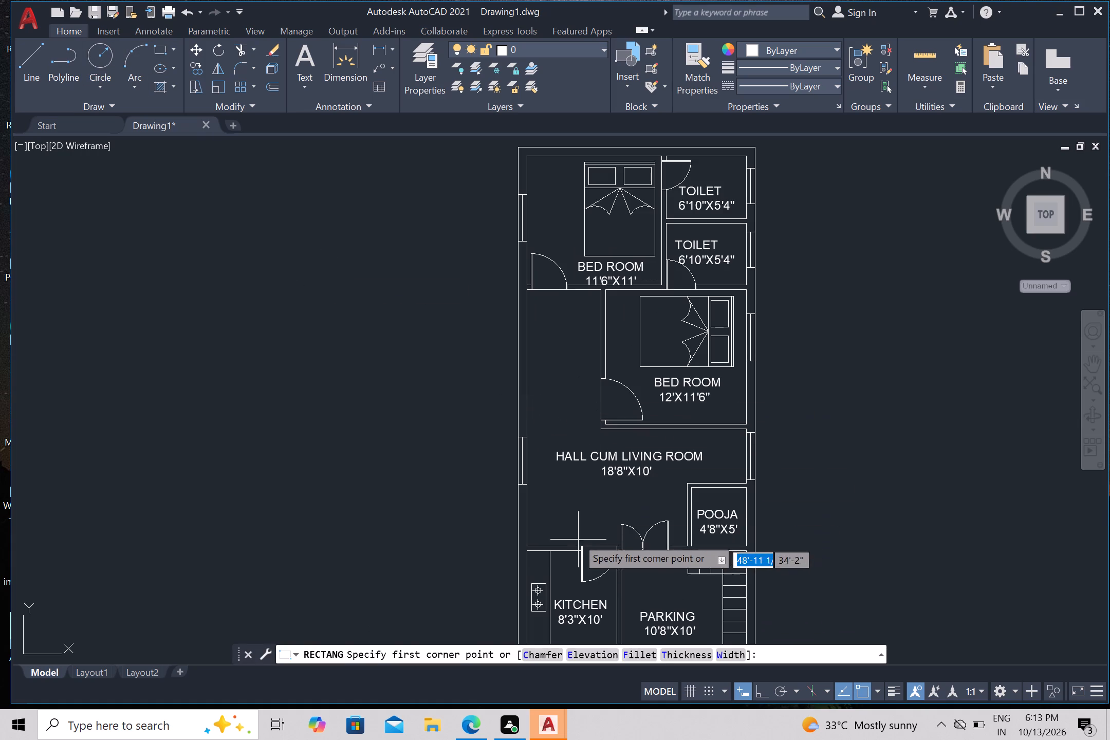
scroll(547, 363, up, 1)
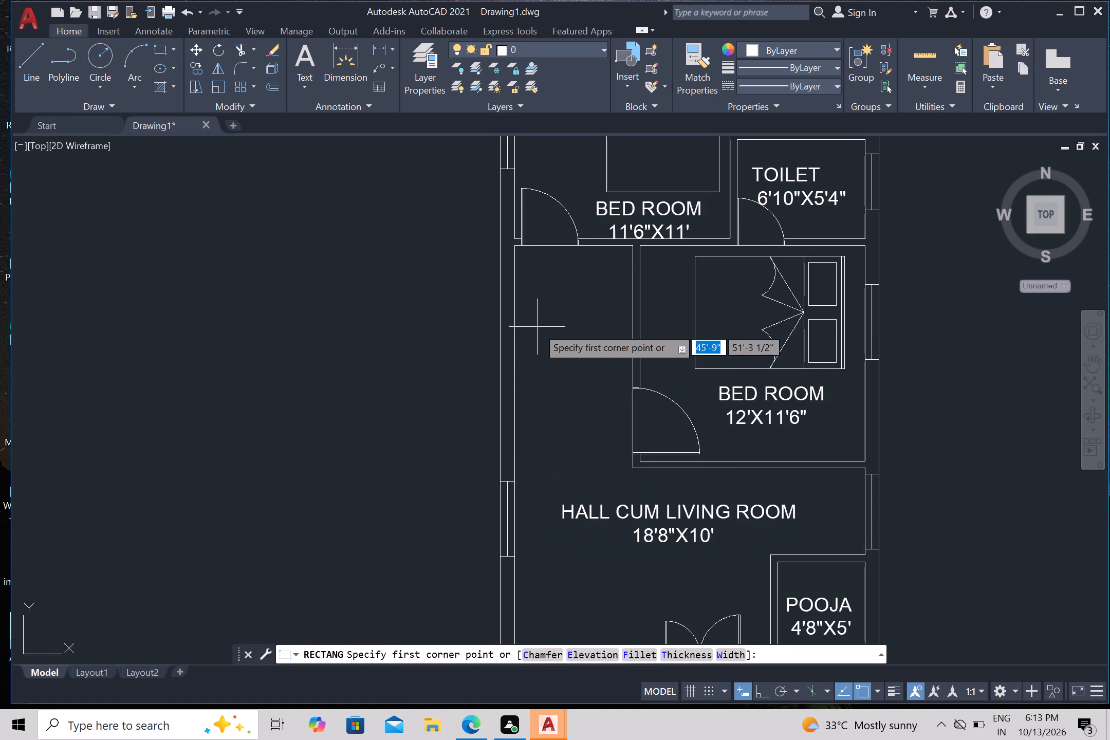
click(538, 327)
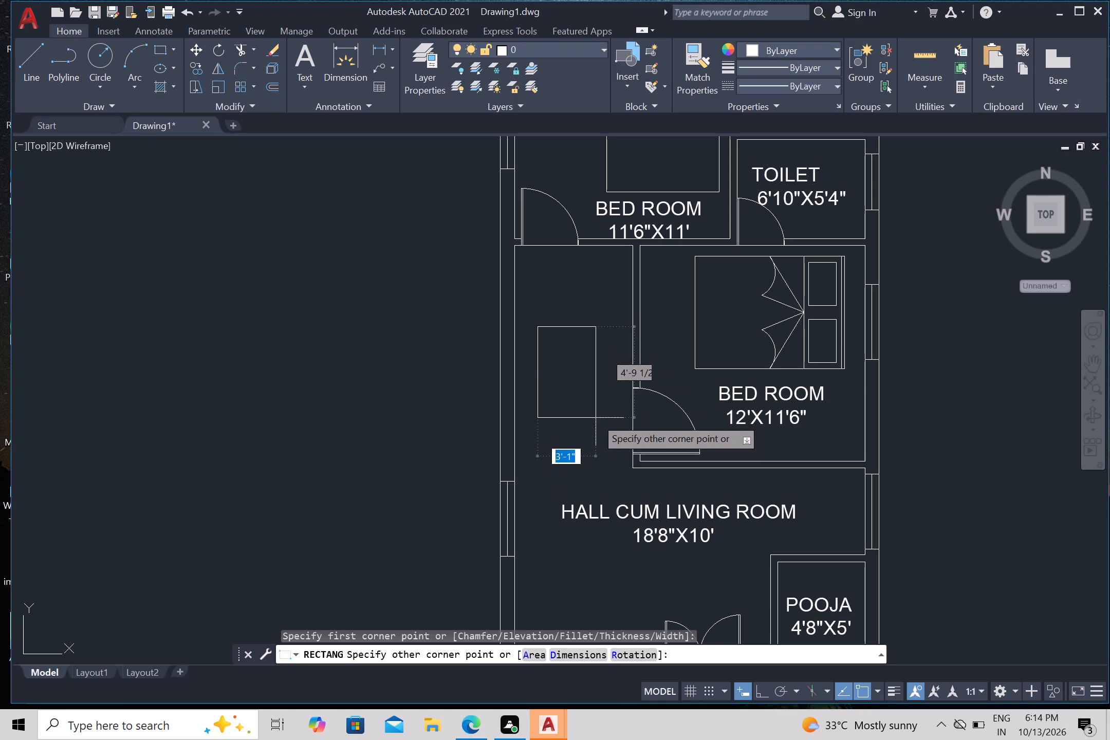
click(596, 414)
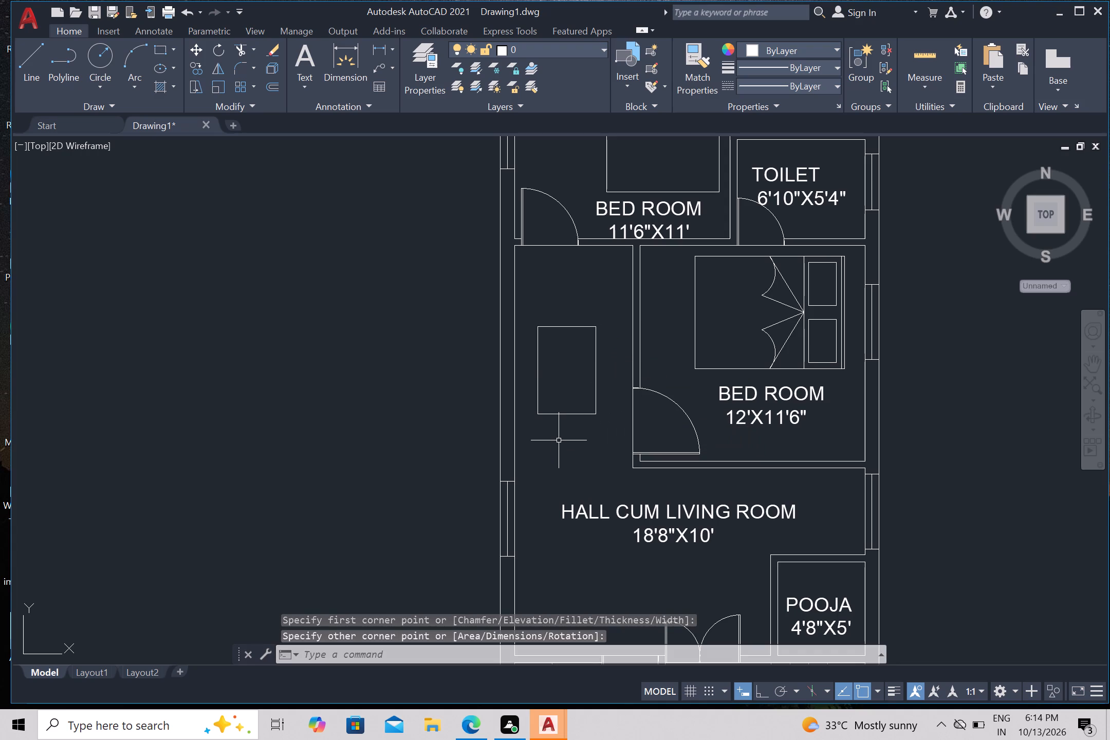
key(Escape)
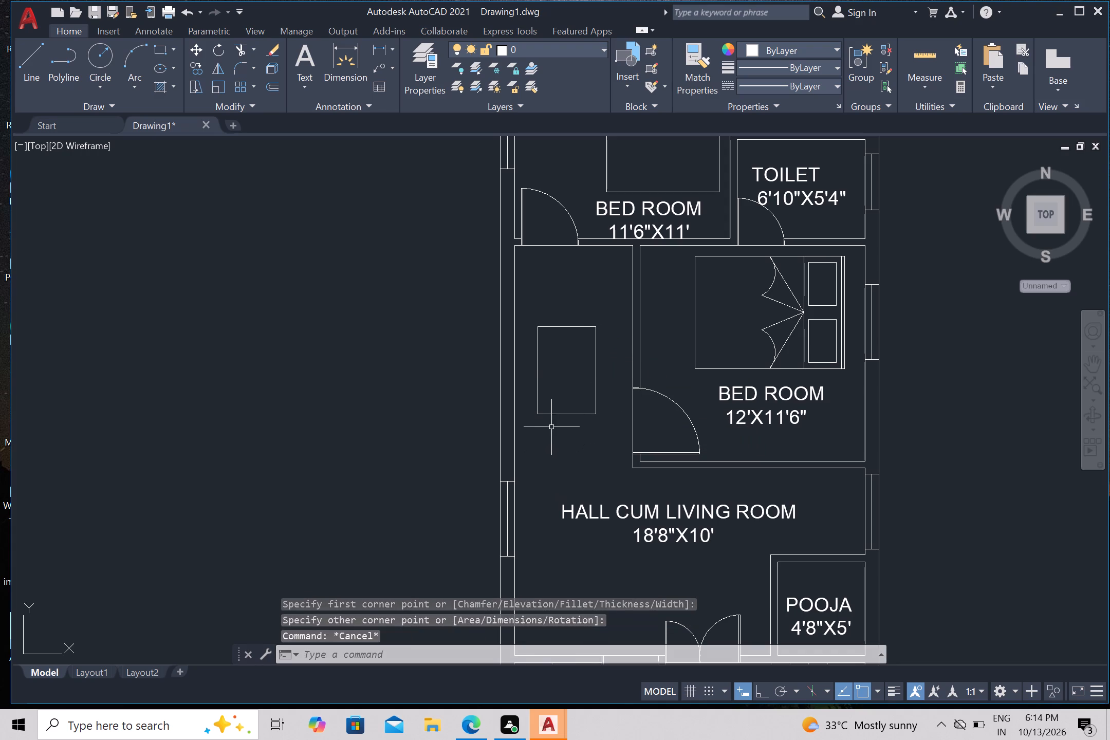
Explode the upright table rectangle in the hall's narrow part into separate lines.
click(570, 414)
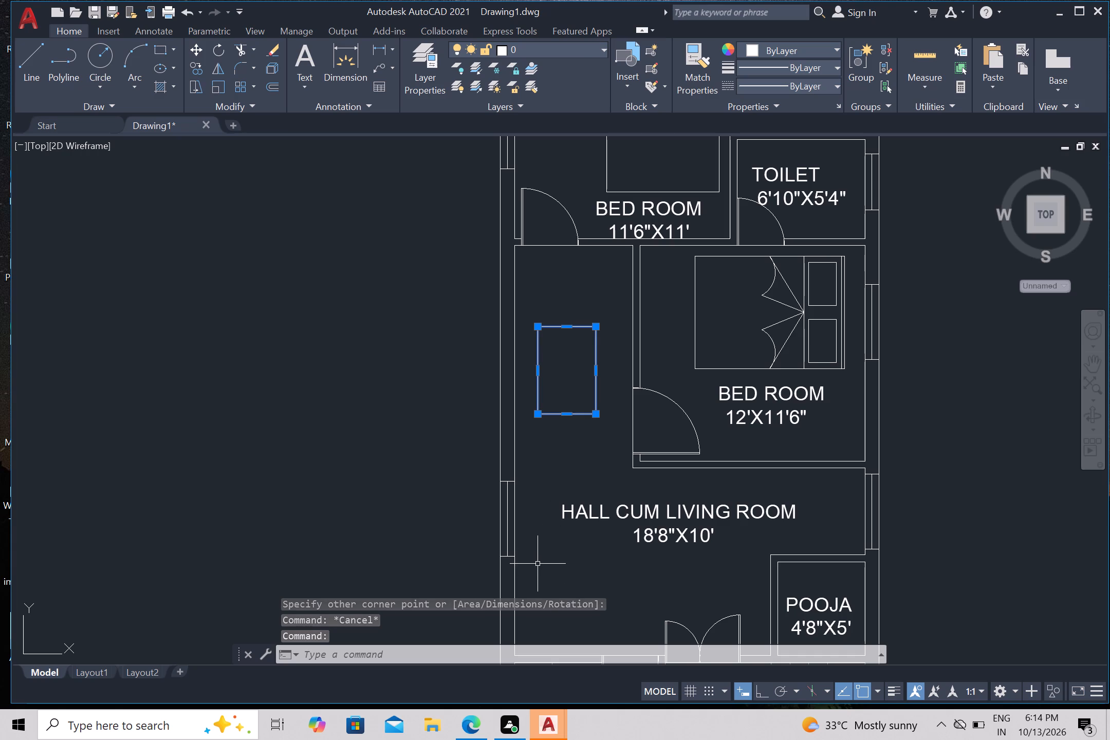
key(e)
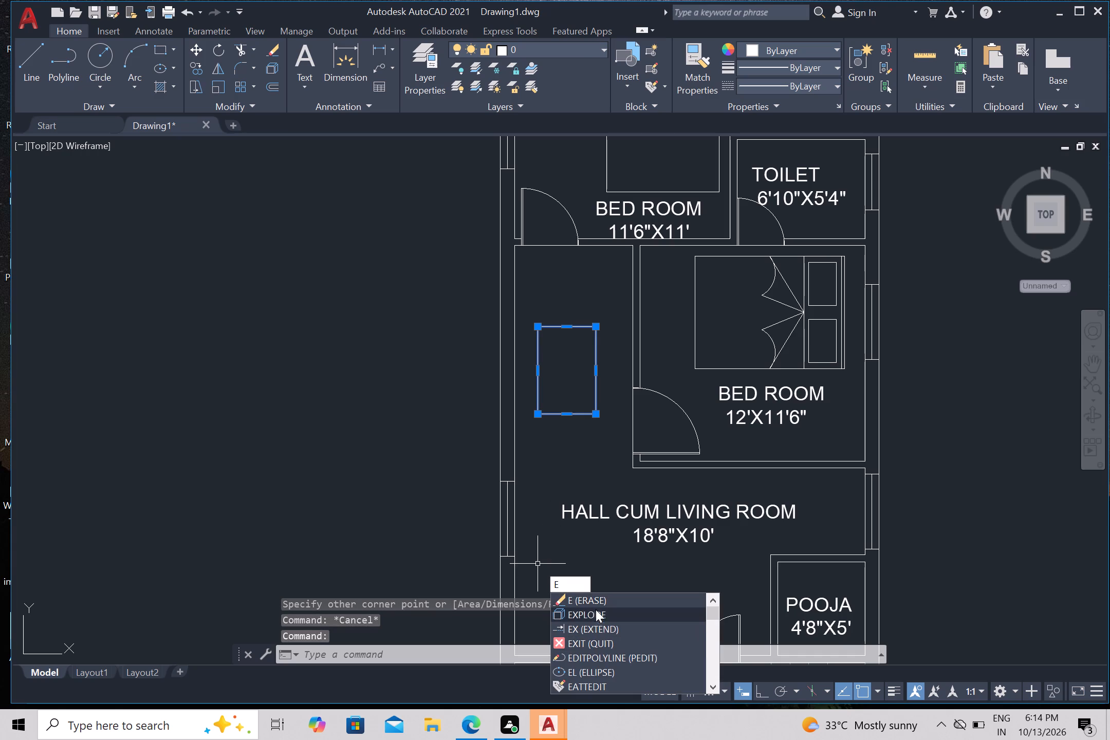
click(597, 617)
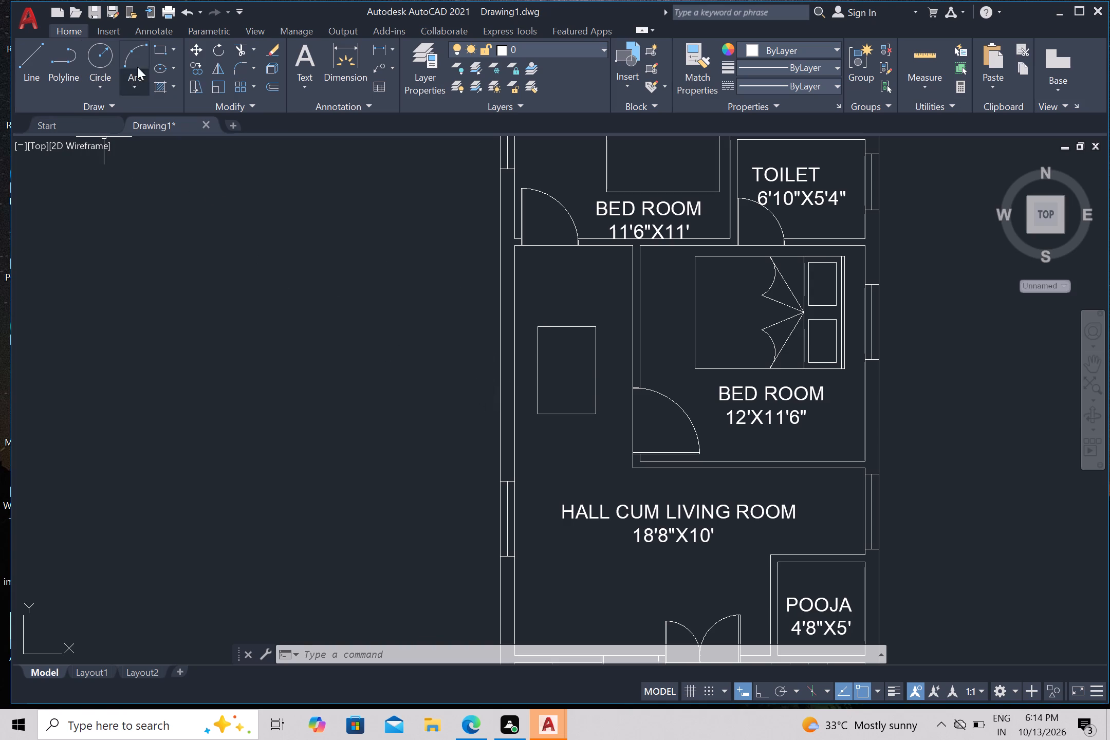
Draw a small chair square about 8" wide just outside the table's right edge, near its upper corner.
click(152, 51)
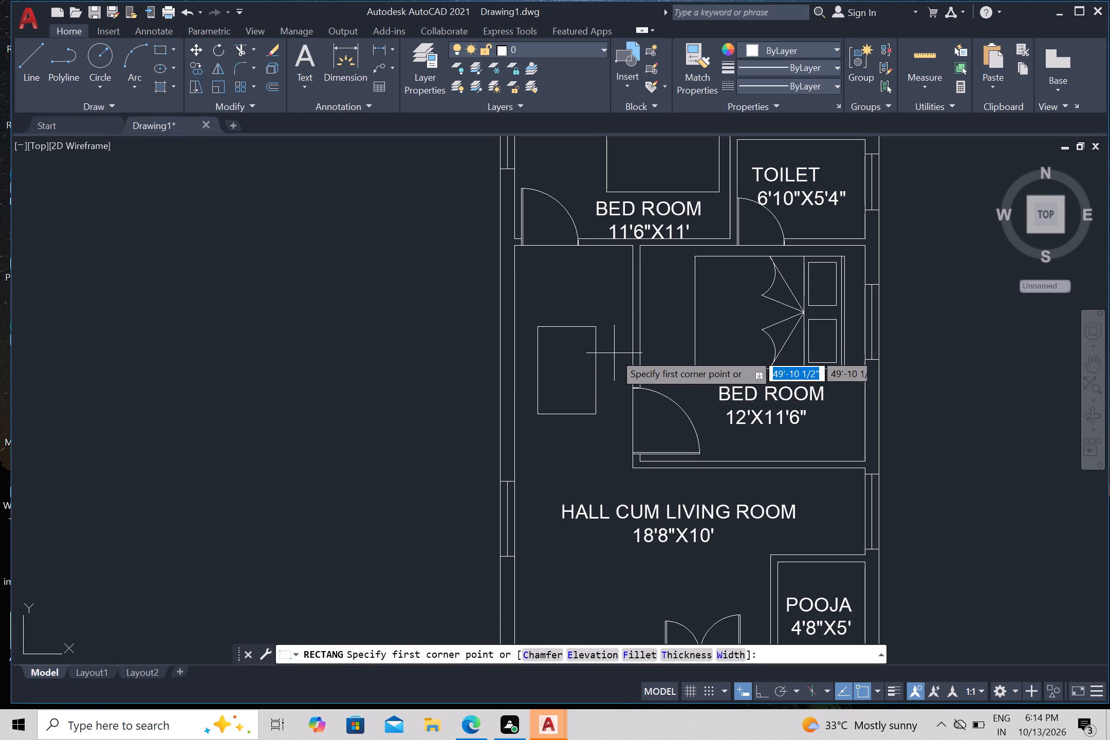
scroll(614, 353, up, 2)
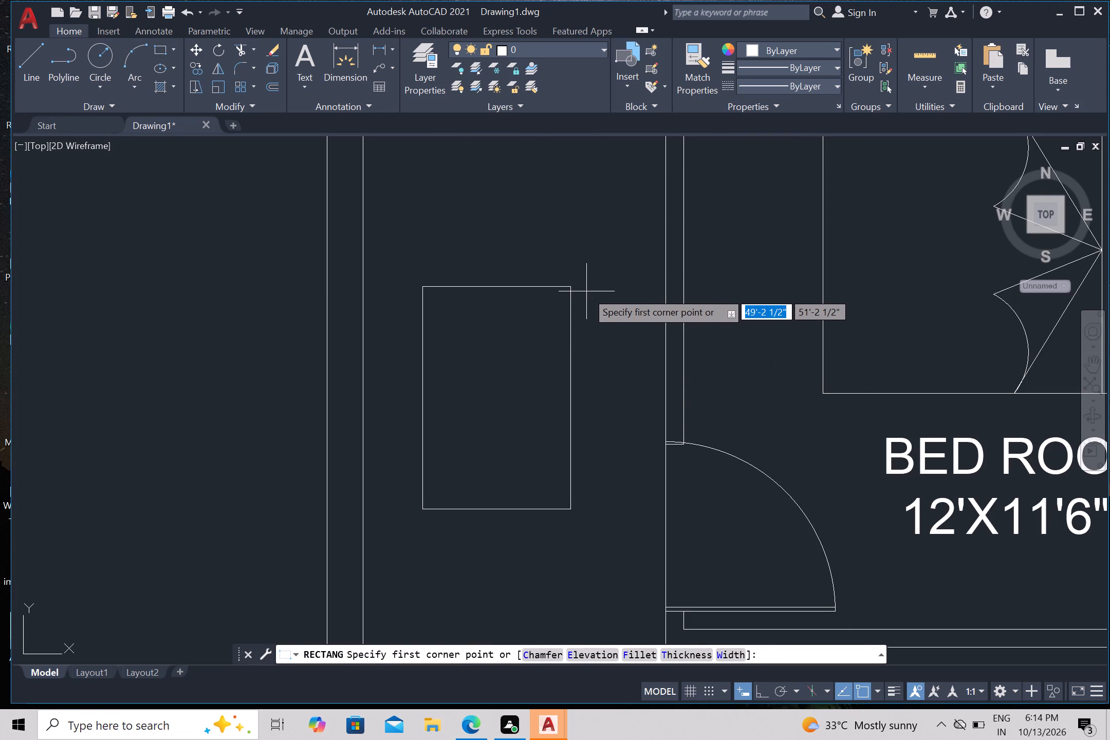
click(586, 291)
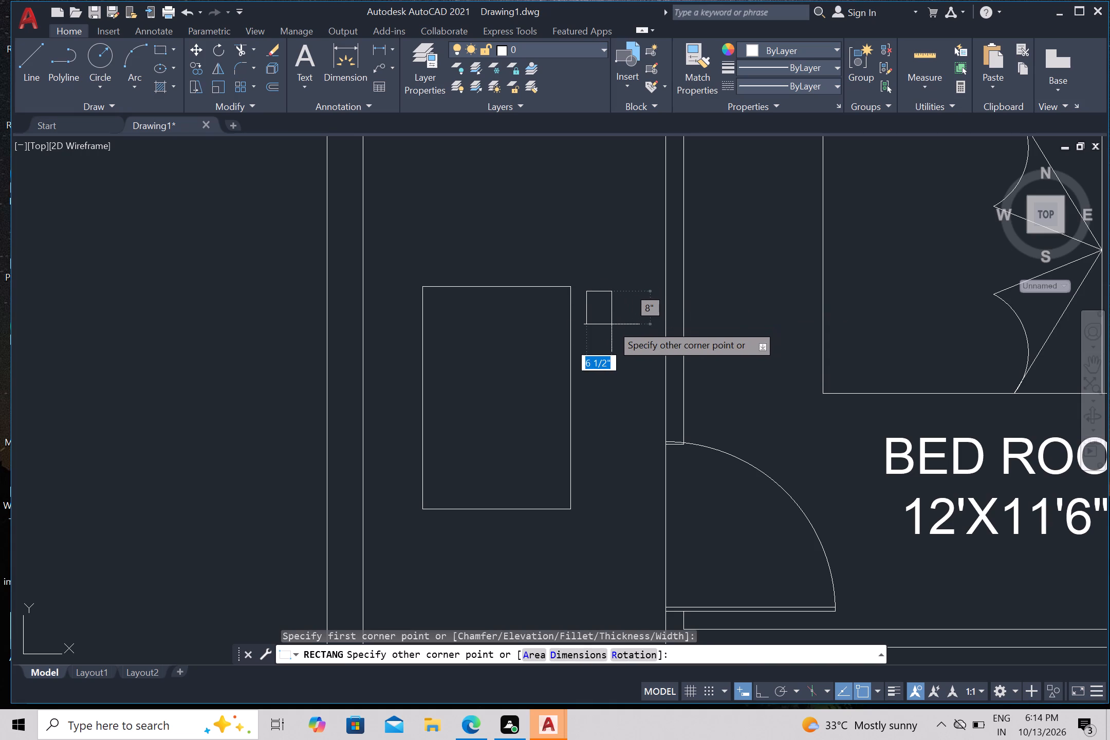
click(617, 322)
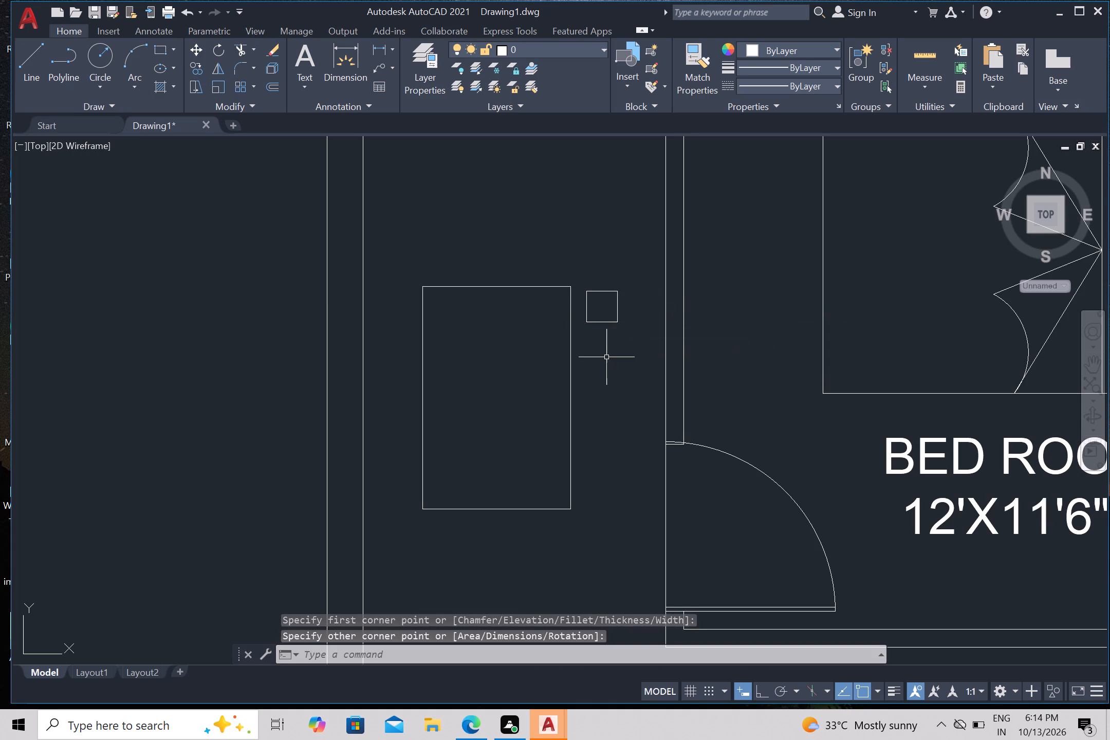
key(Escape)
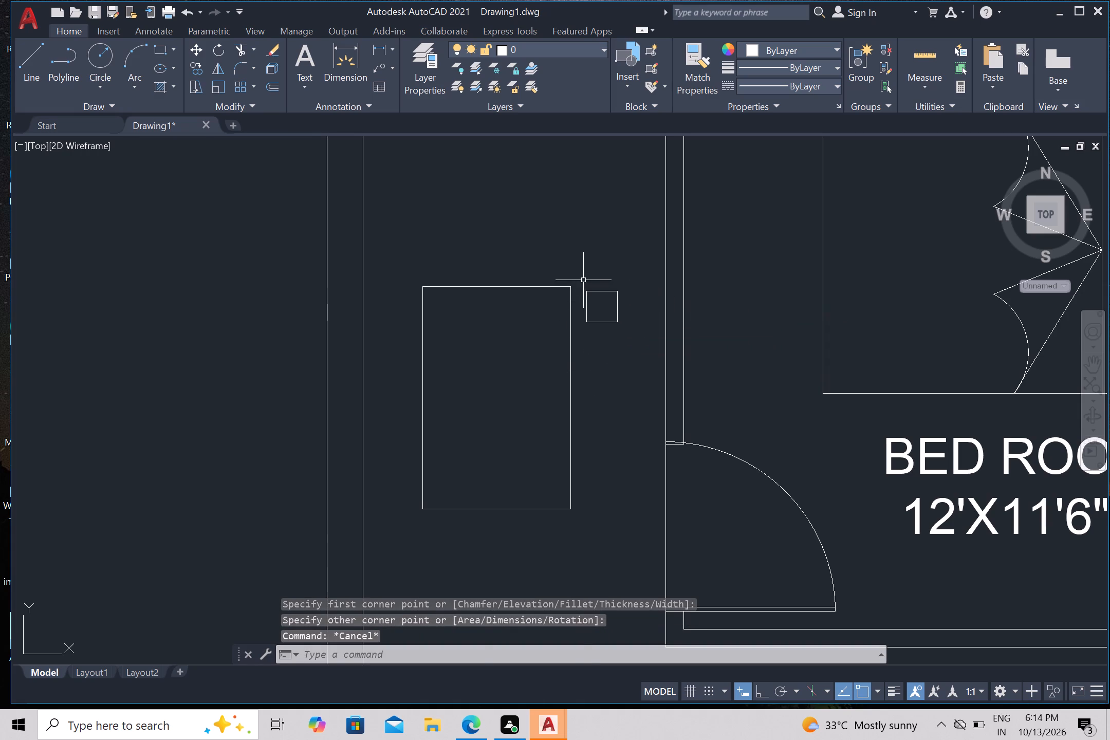
Move the small square by its left side's midpoint so that it sits against the upper part of the table's right edge.
click(583, 273)
click(630, 346)
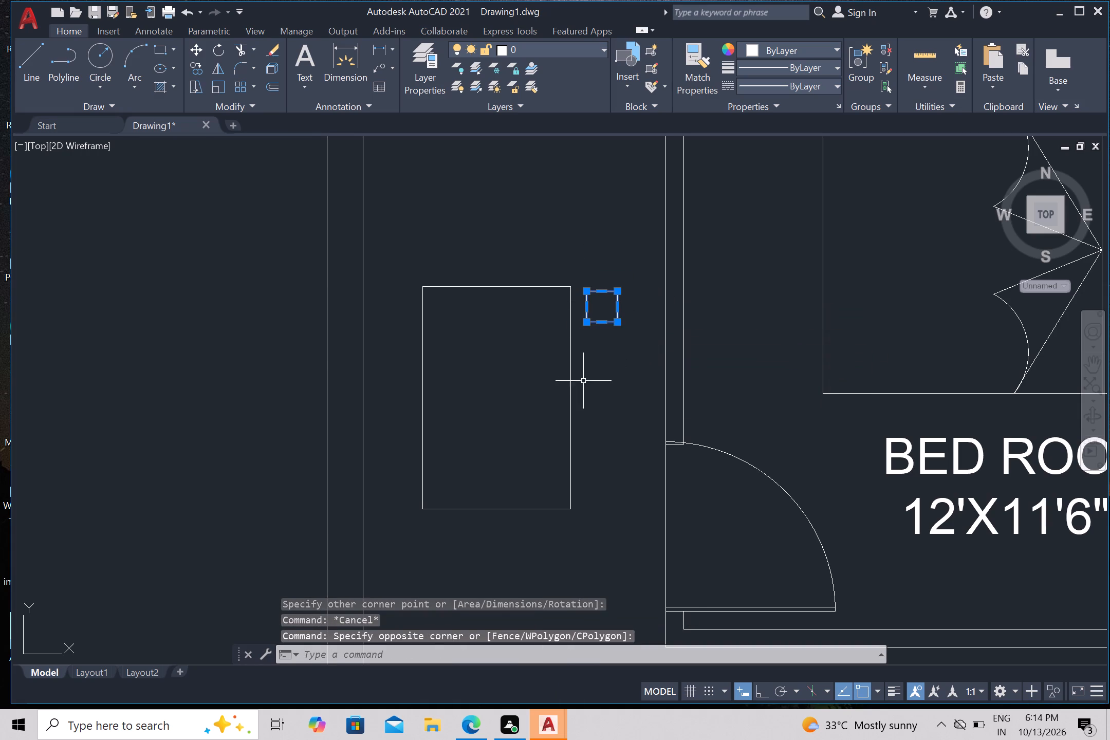
key(m)
key(Return)
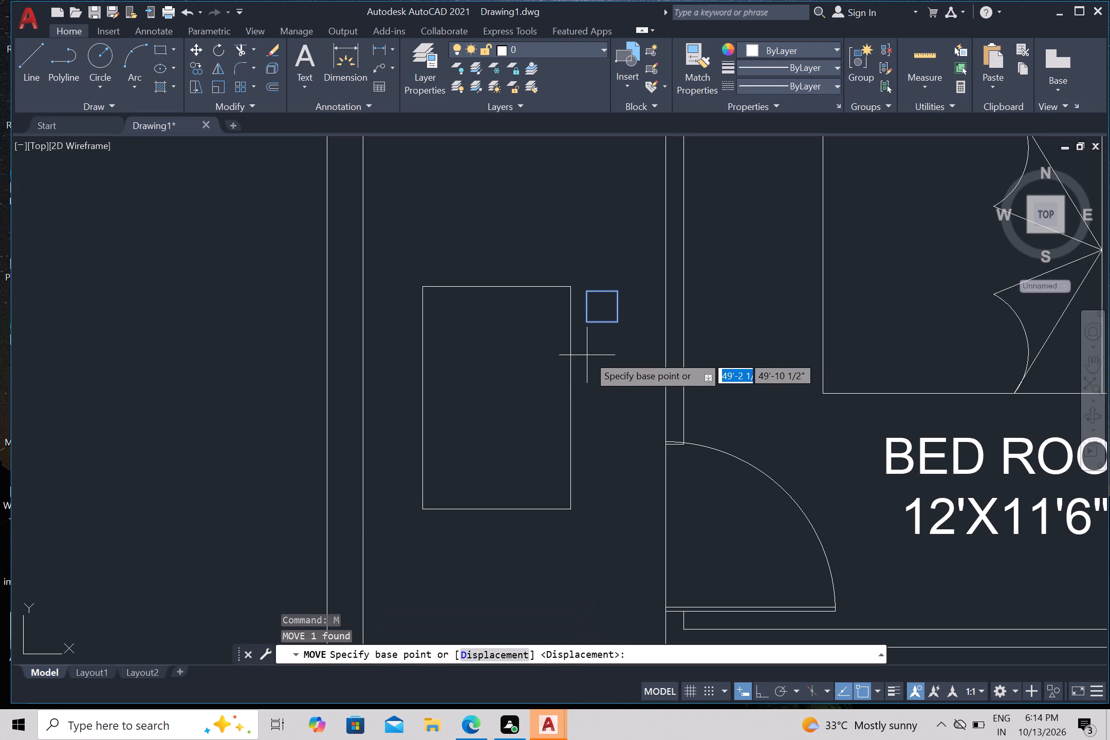
click(588, 301)
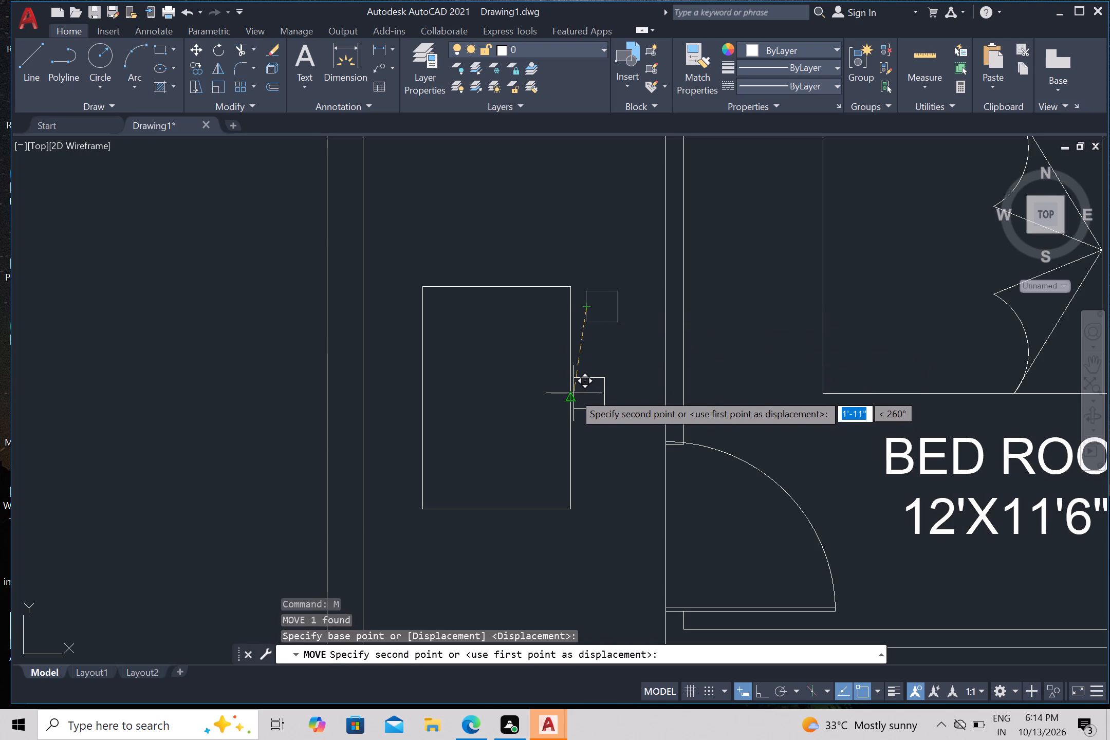
click(575, 335)
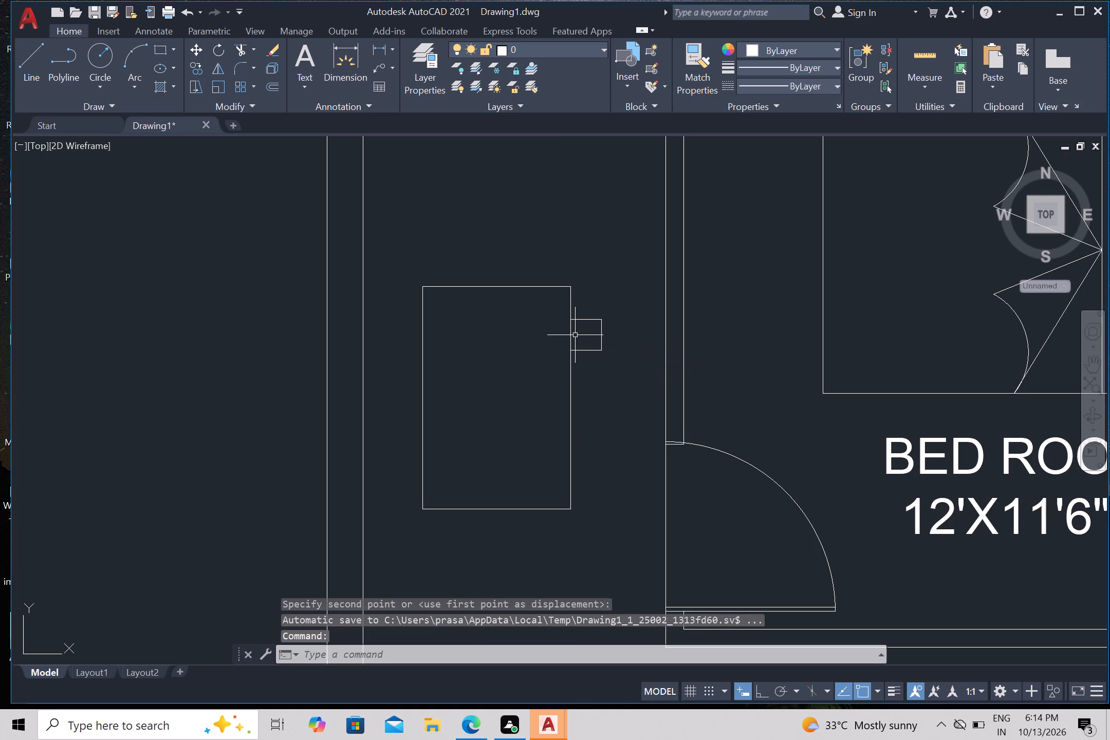
key(Escape)
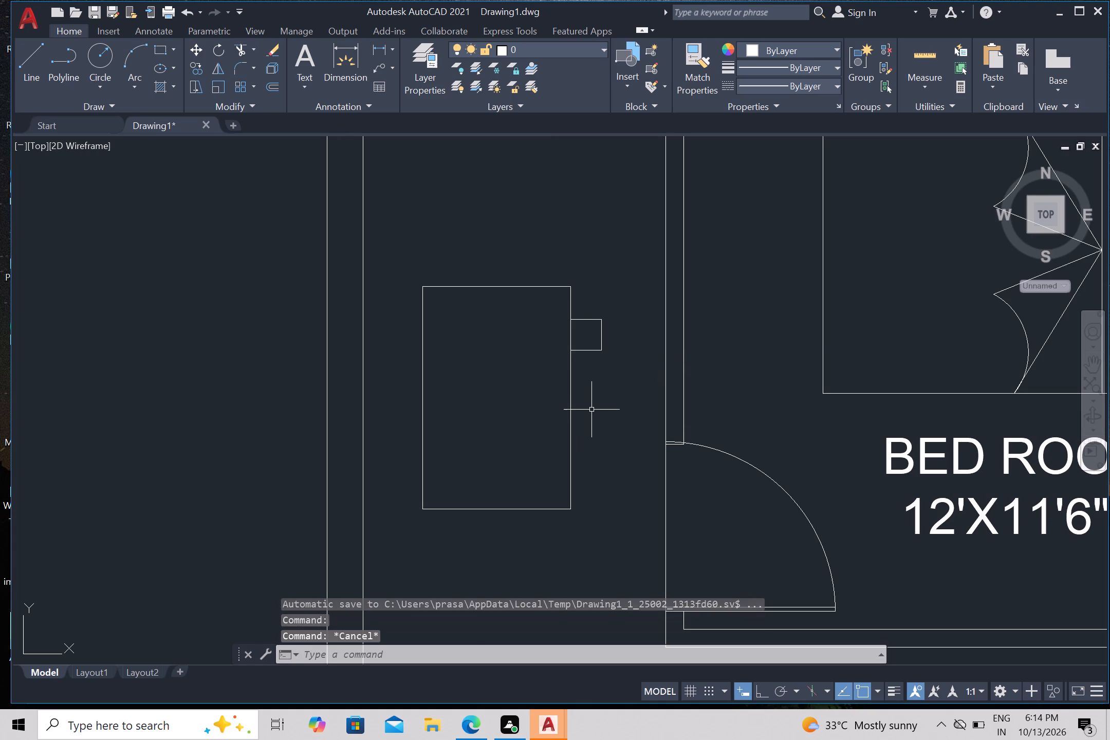
Mirror the chair square about the table's horizontal centreline with Ortho on, keeping the original.
click(560, 306)
click(630, 377)
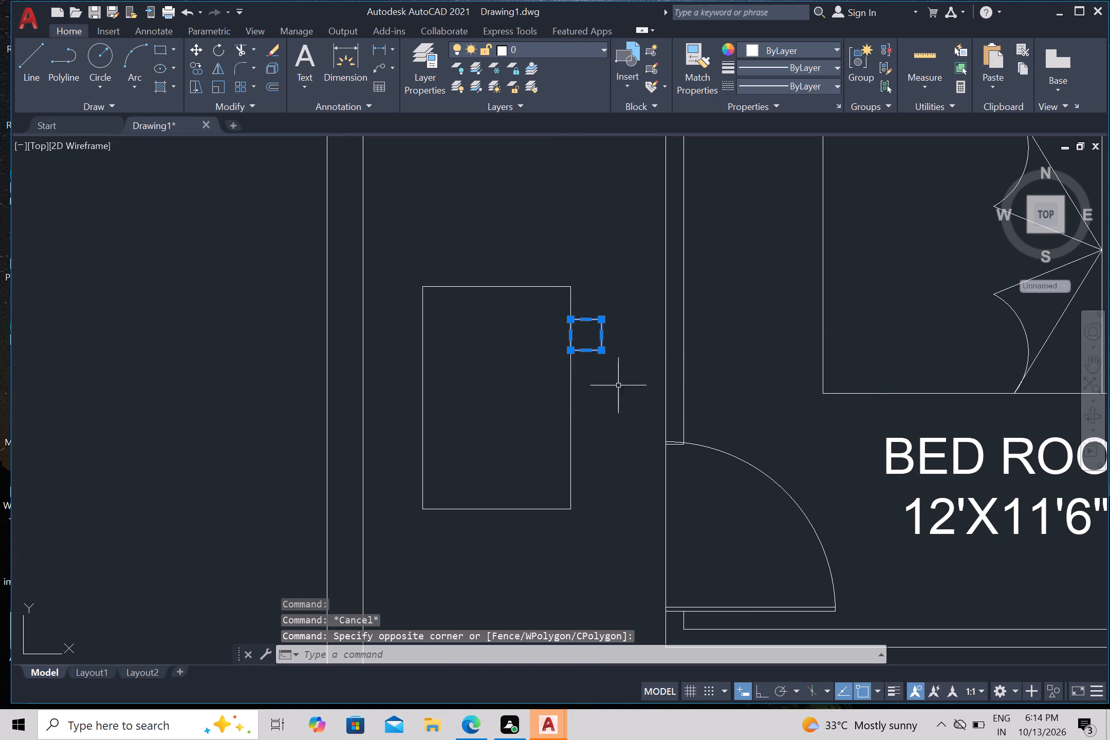
key(m)
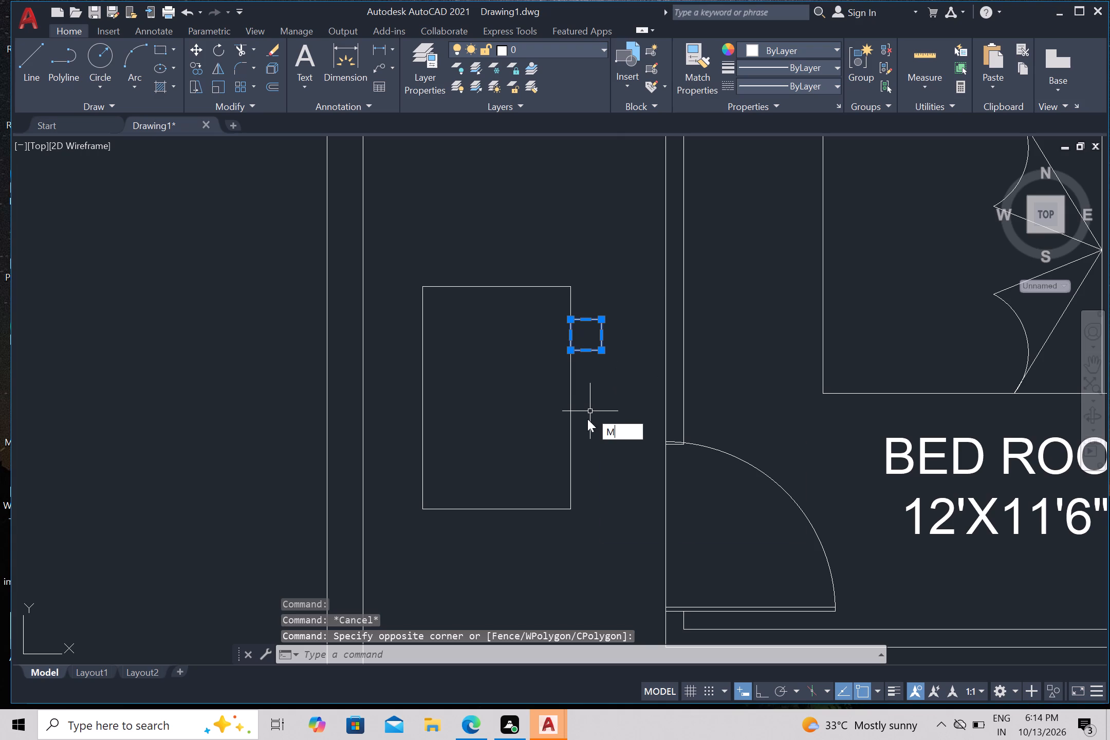
key(i)
key(Return)
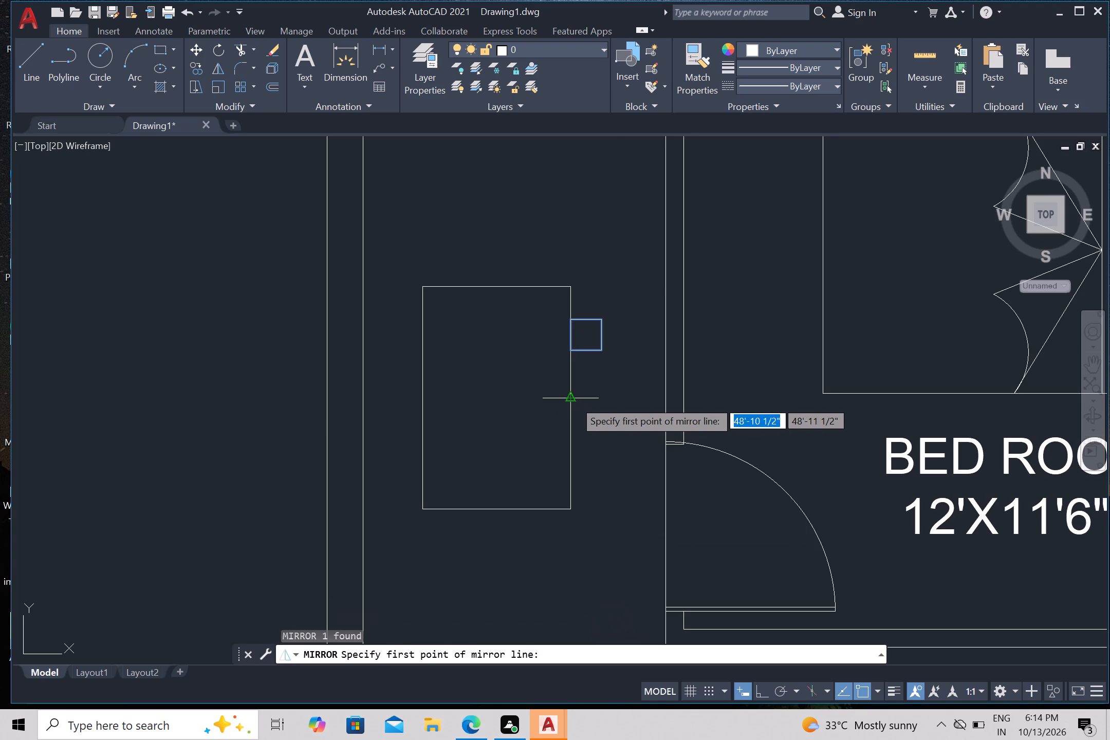
drag(574, 400, 580, 396)
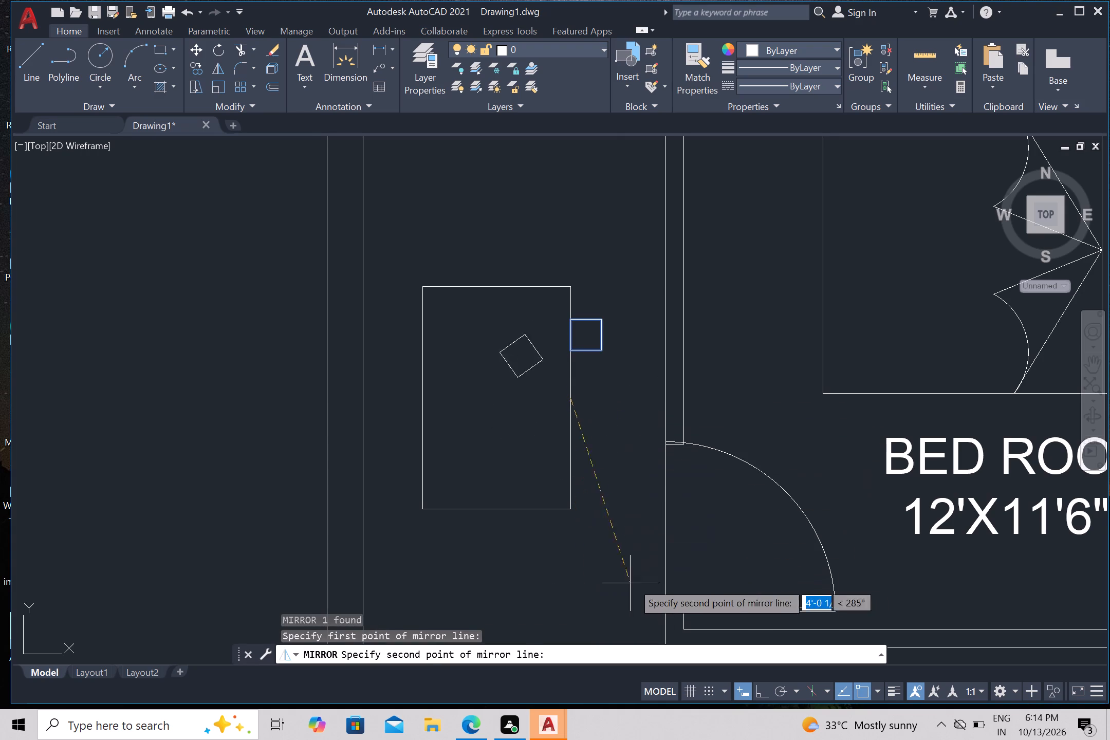
click(763, 696)
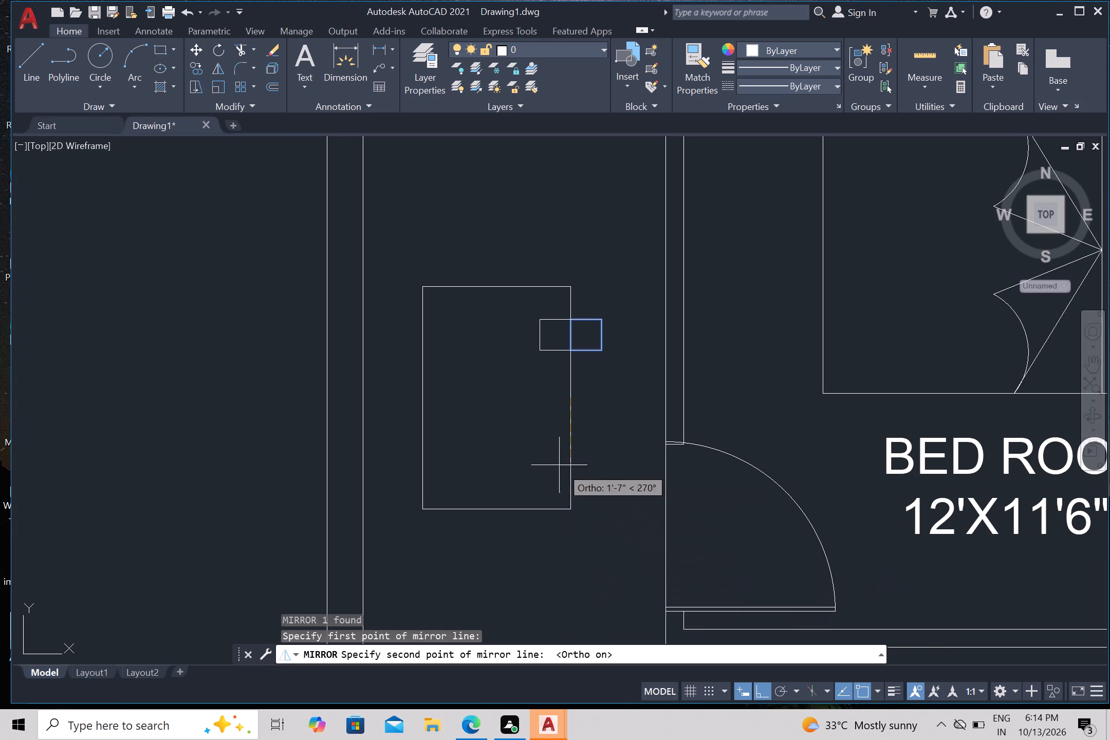
click(442, 437)
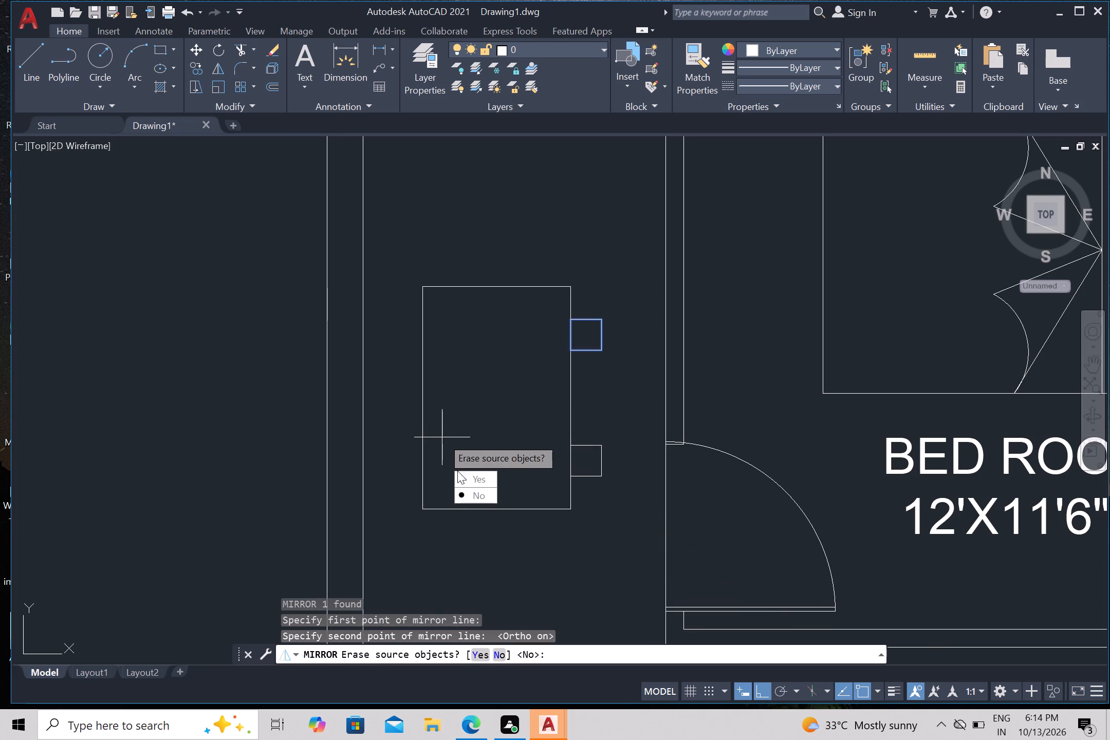
drag(475, 492, 442, 438)
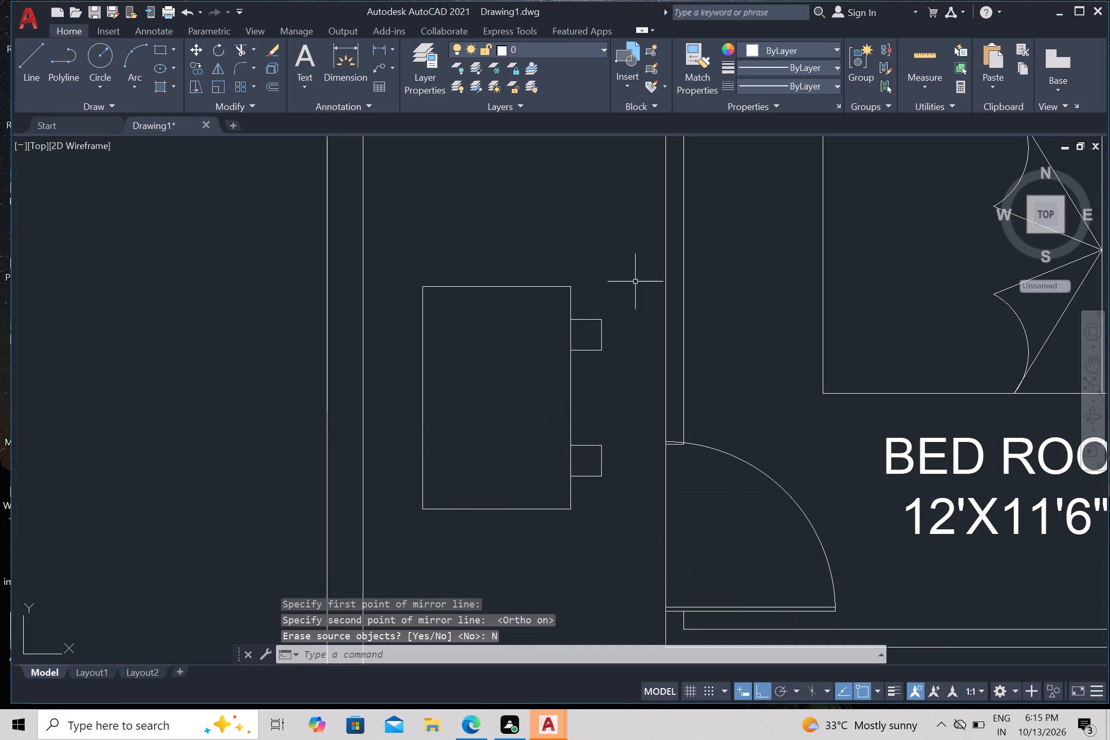
Mirror both right-hand chair squares about the table's vertical centreline to its left edge, keeping the originals.
click(564, 316)
click(623, 368)
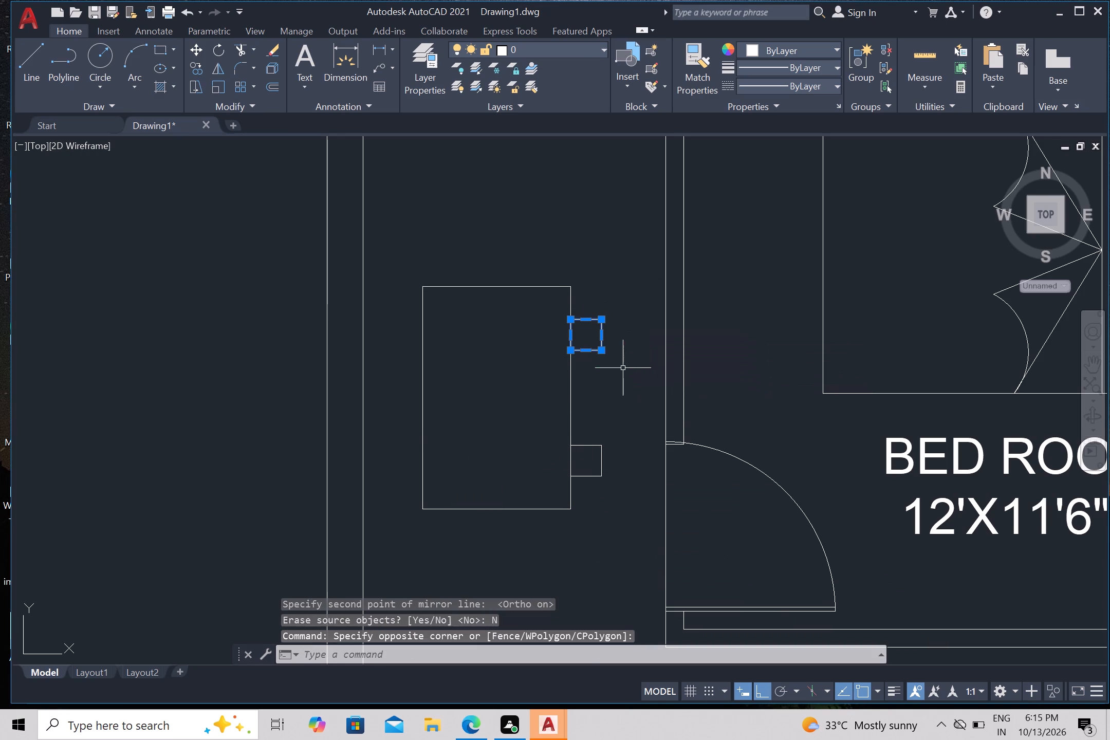
click(566, 432)
drag(626, 502, 626, 494)
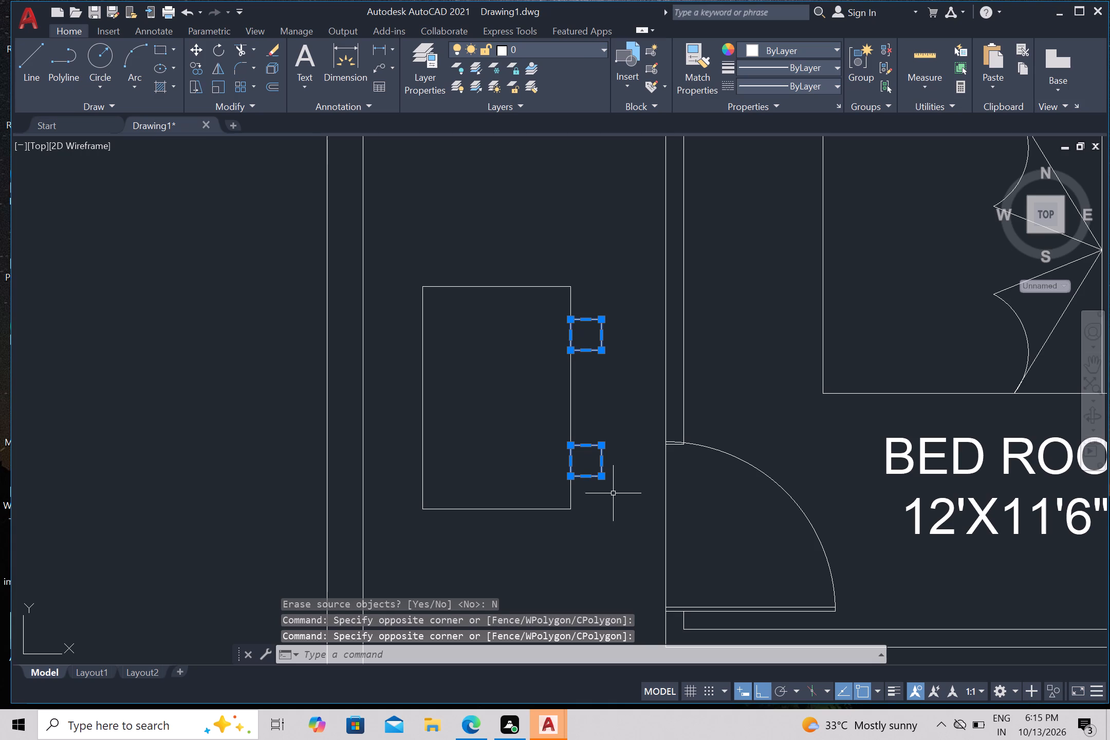
key(m)
key(i)
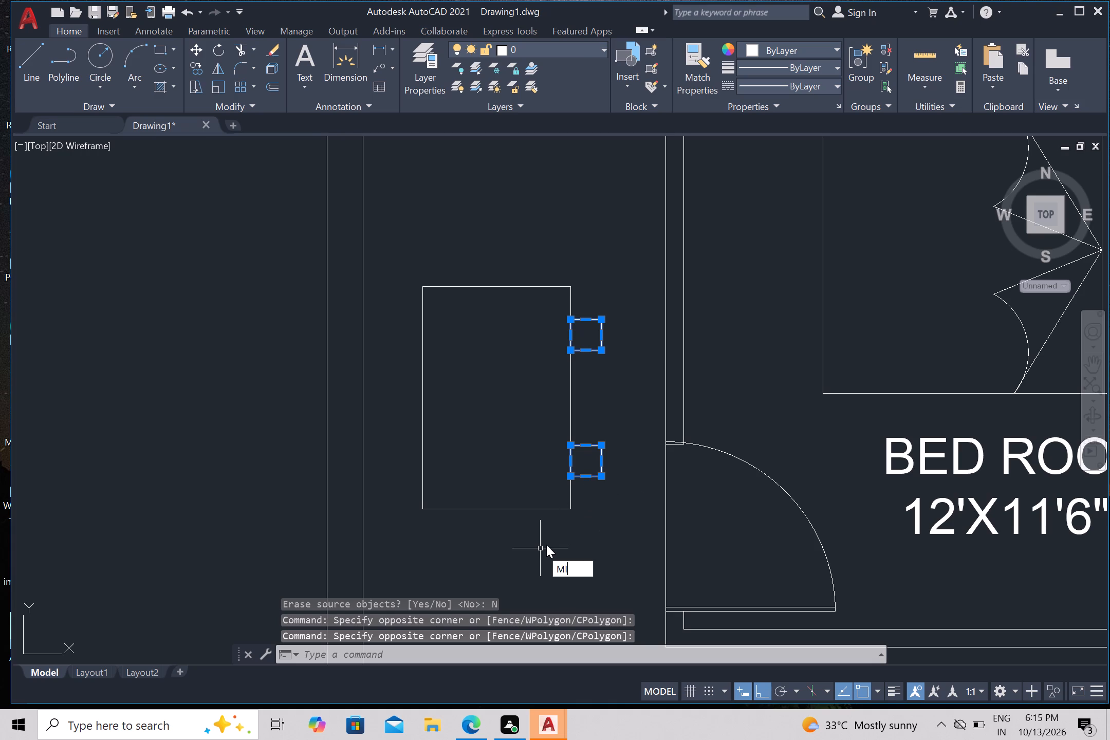
key(Return)
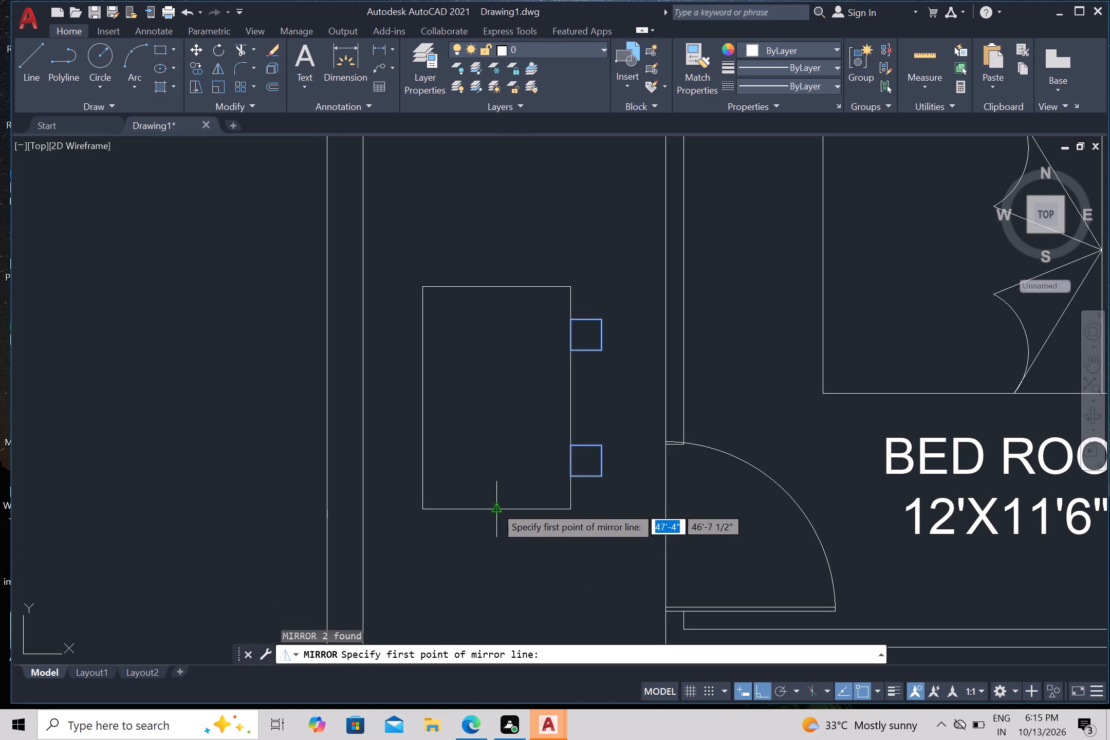
drag(495, 509, 495, 514)
click(488, 552)
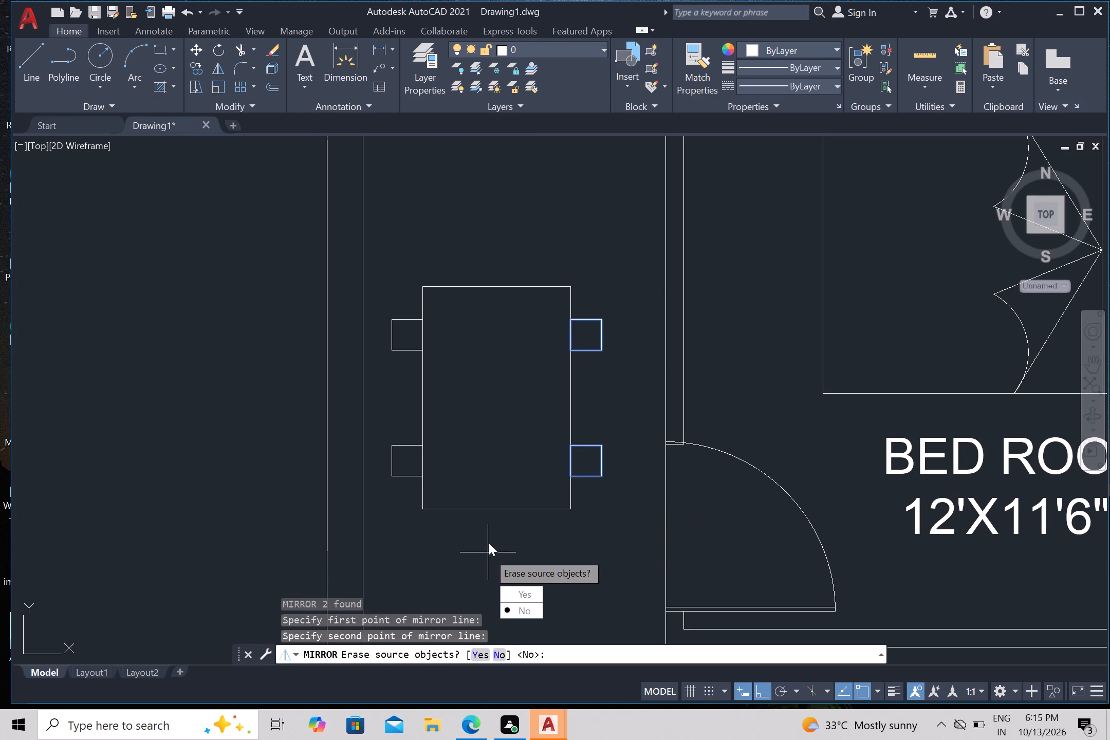
drag(512, 612, 488, 547)
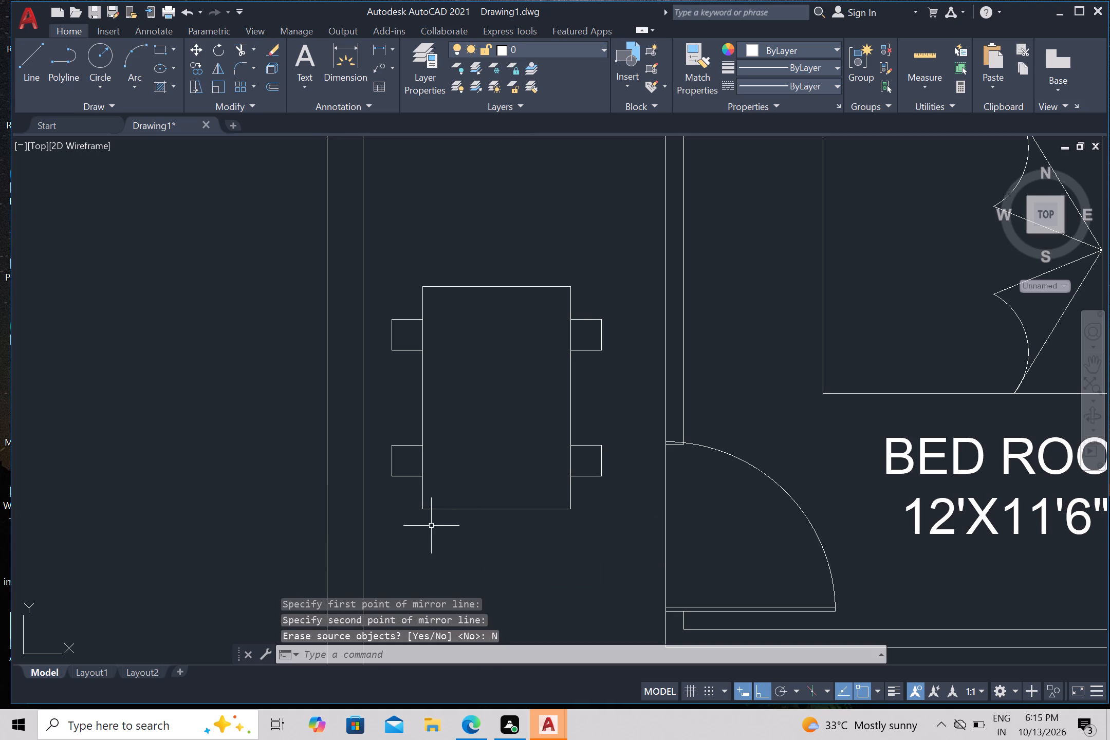
Copy the lower-left chair square to the free space just below the table, with Ortho off.
click(377, 432)
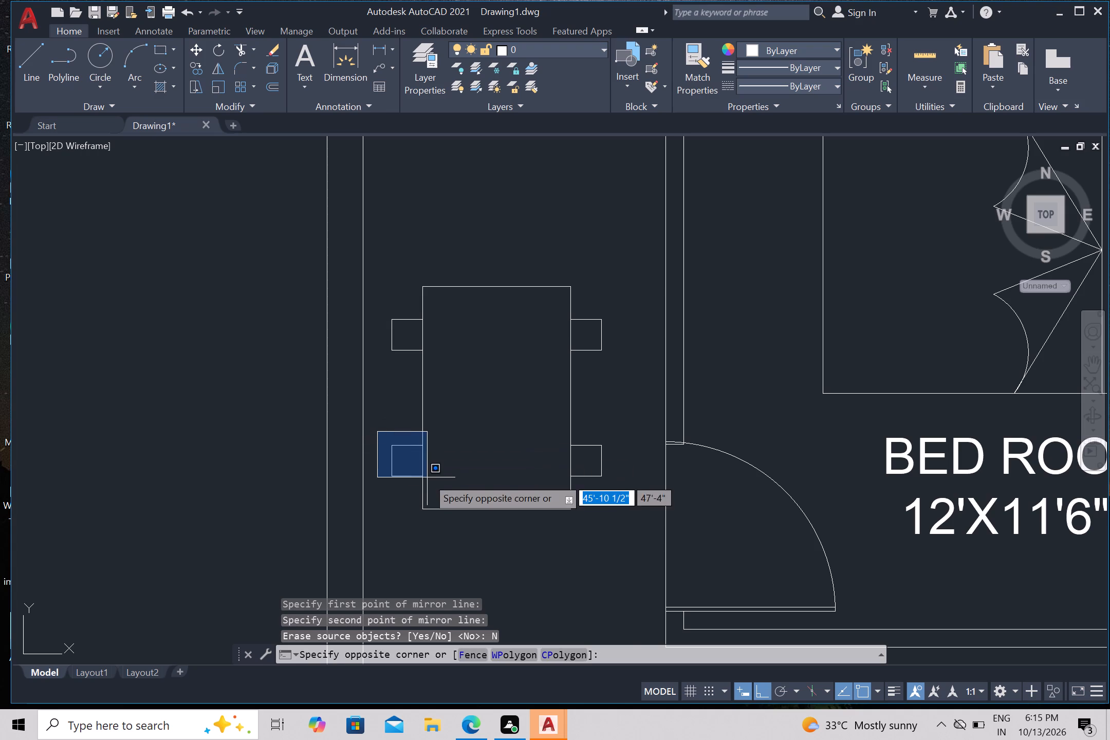
click(443, 485)
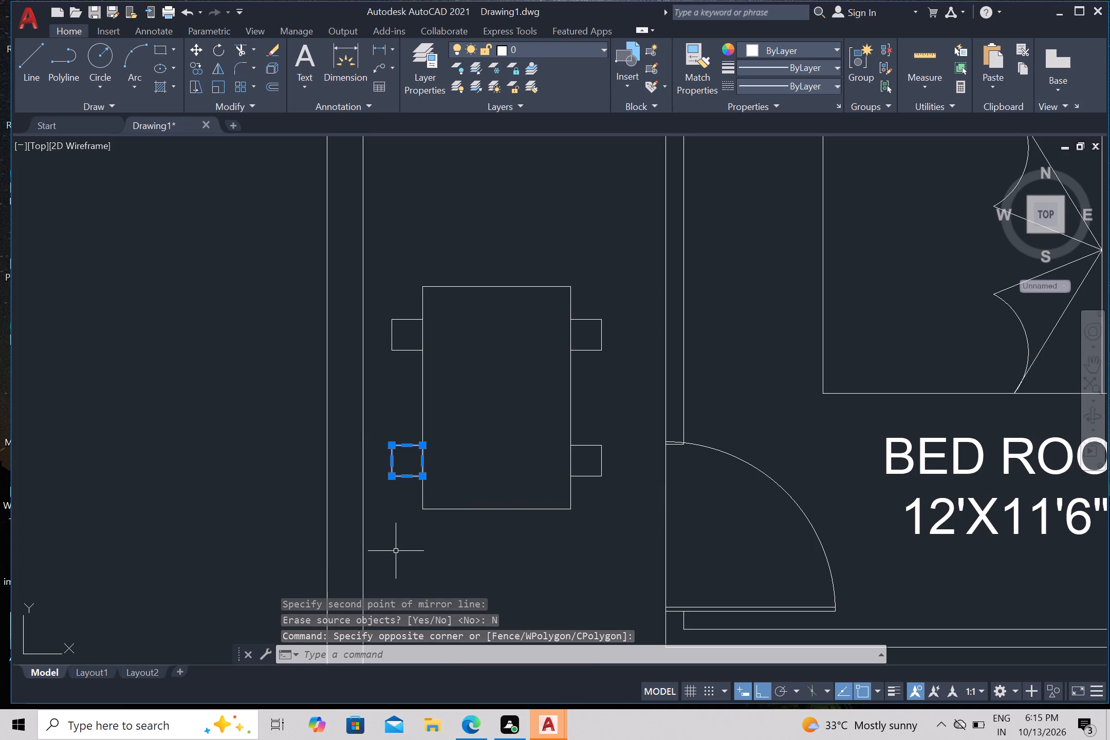
key(c)
key(o)
key(Return)
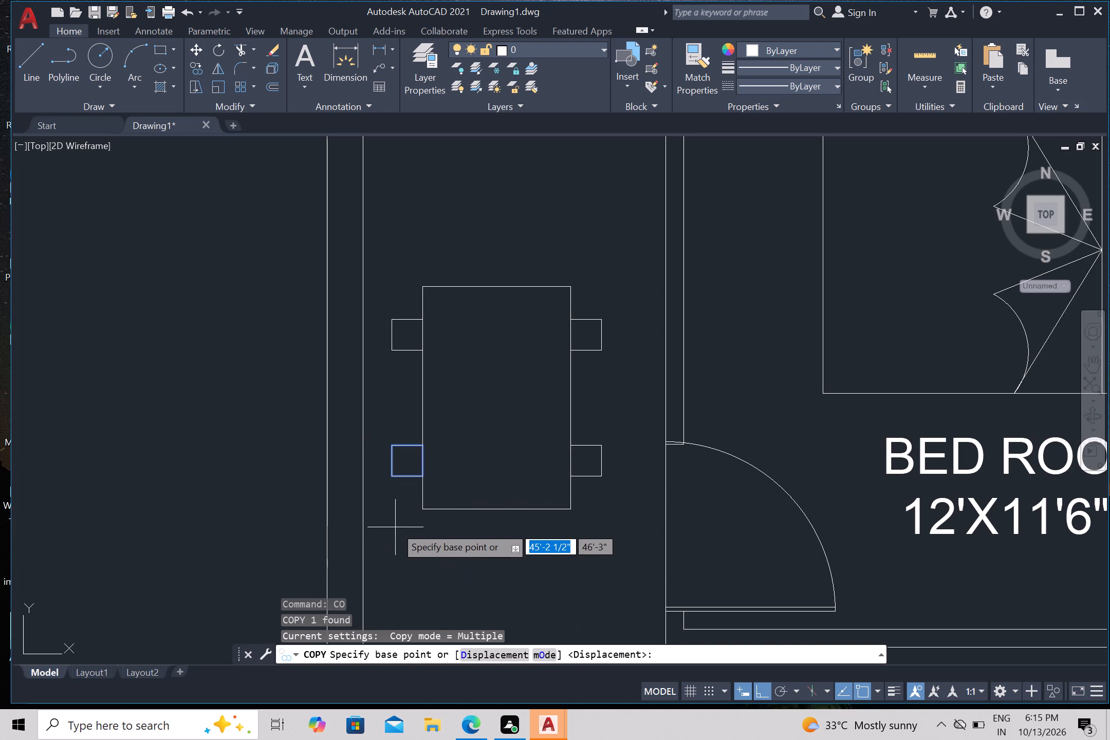
click(425, 459)
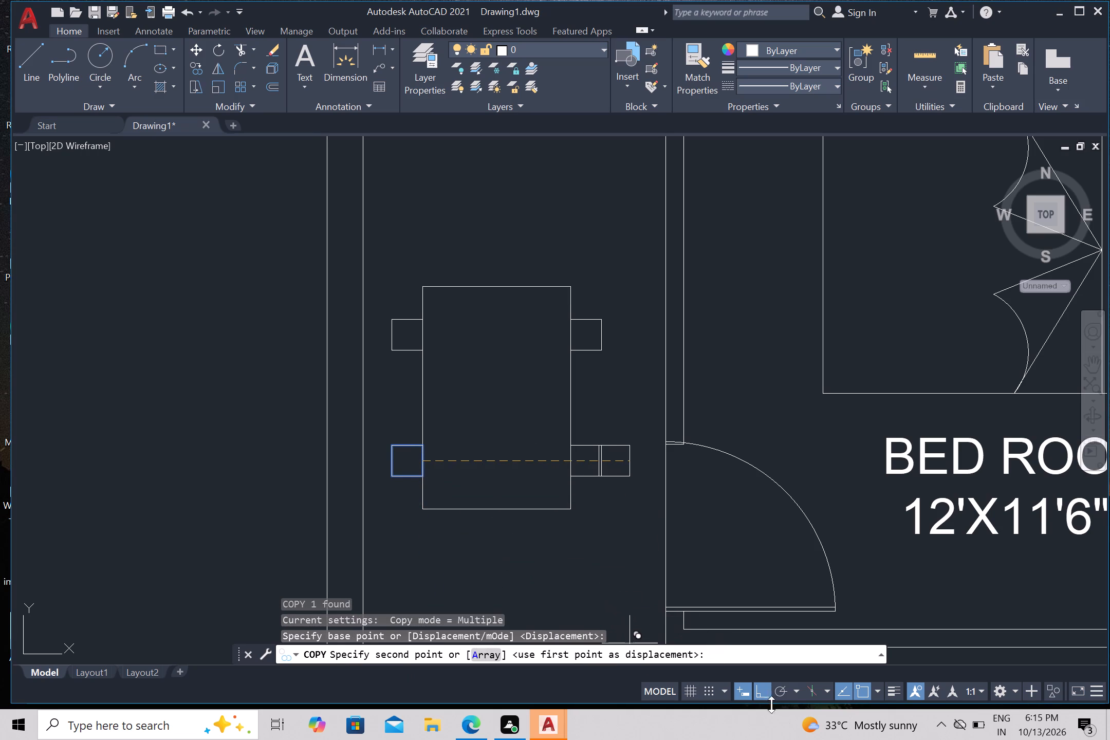
click(758, 695)
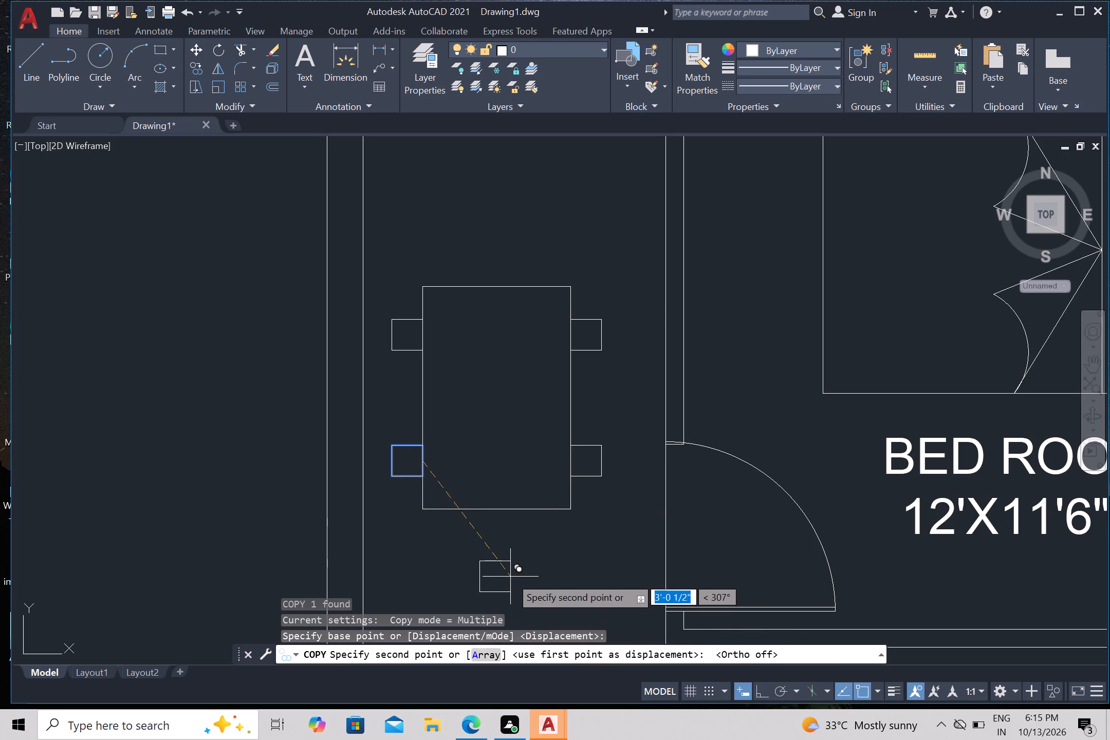
click(504, 559)
key(Escape)
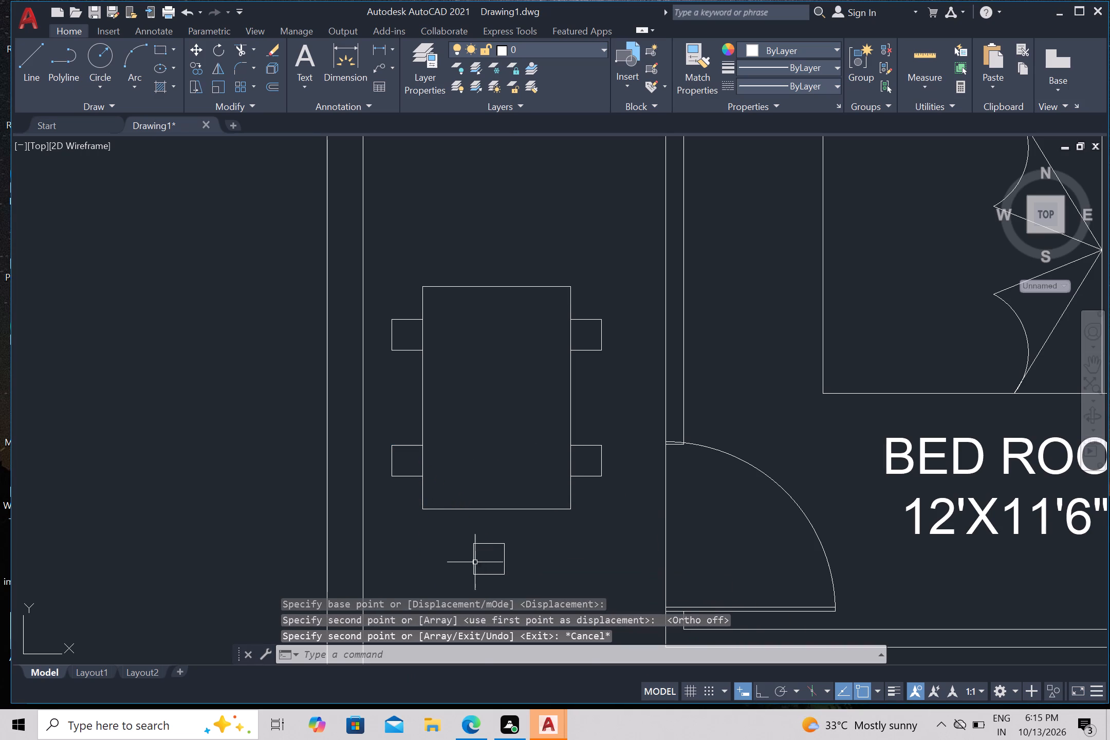
Move the chair square below the table by its top side's midpoint to the midpoint of the table's bottom edge.
click(456, 529)
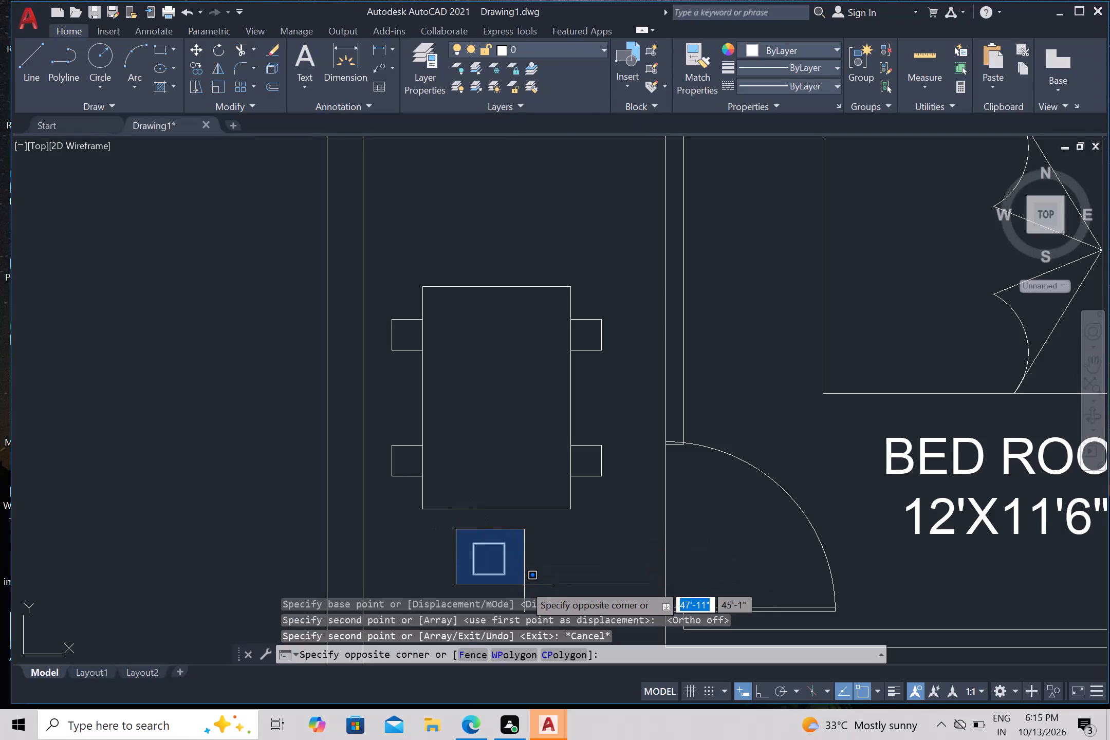
click(524, 585)
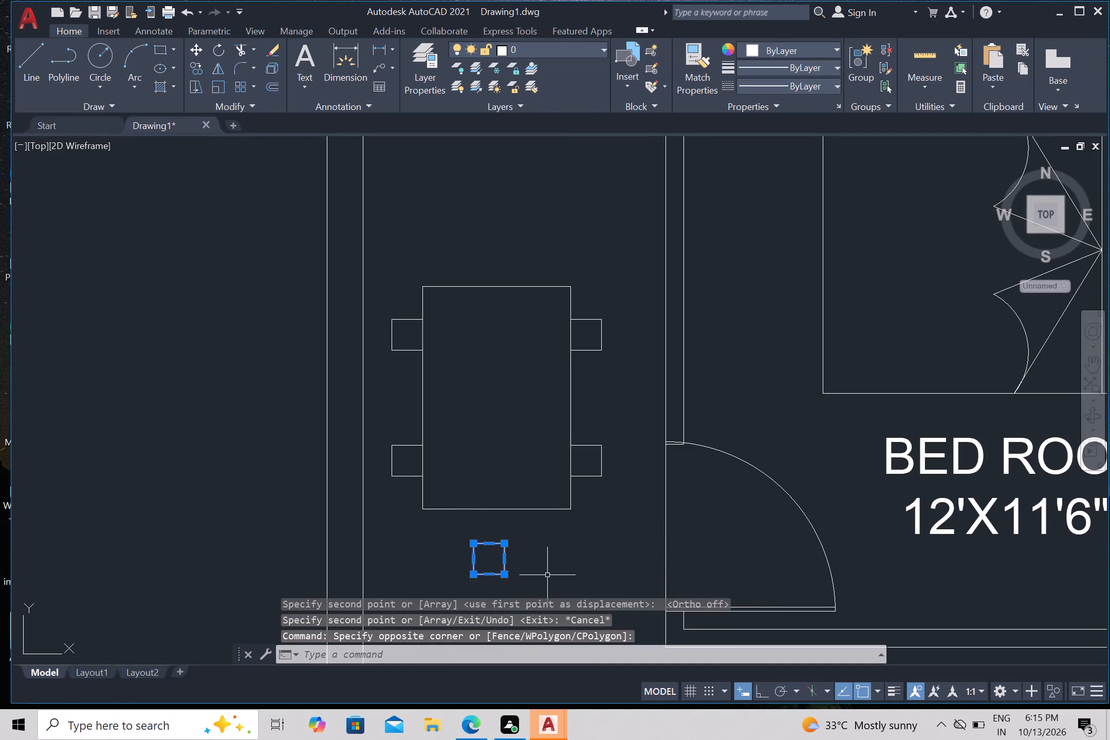
key(m)
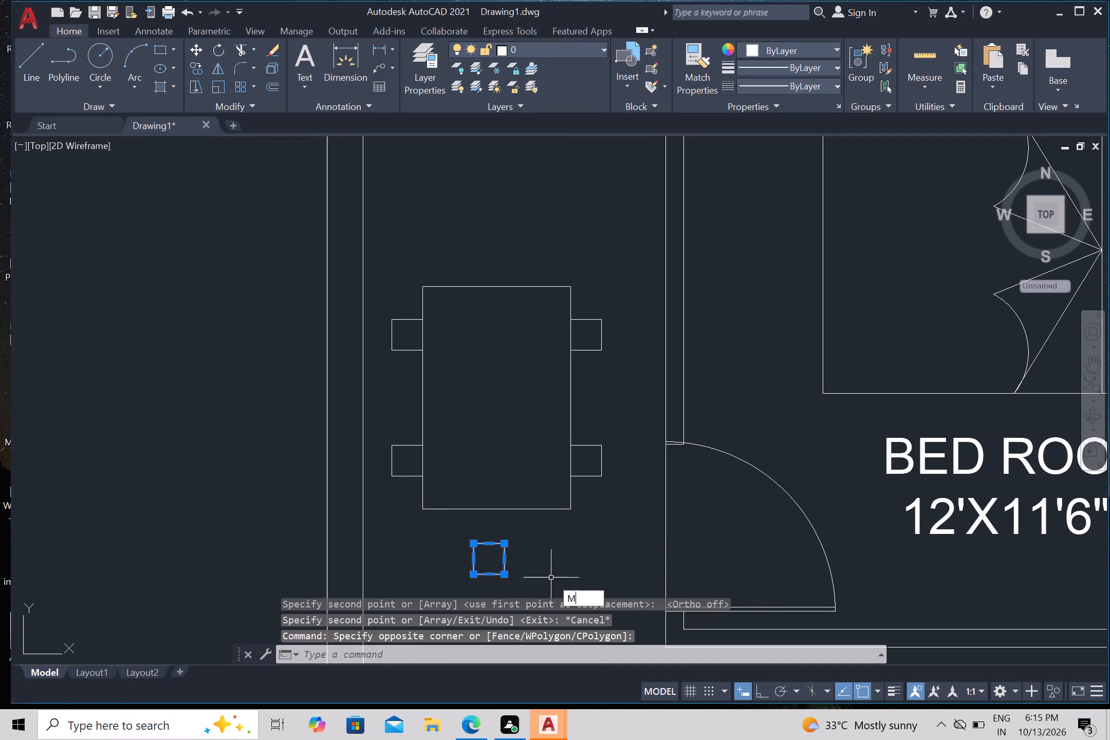
key(Return)
click(487, 544)
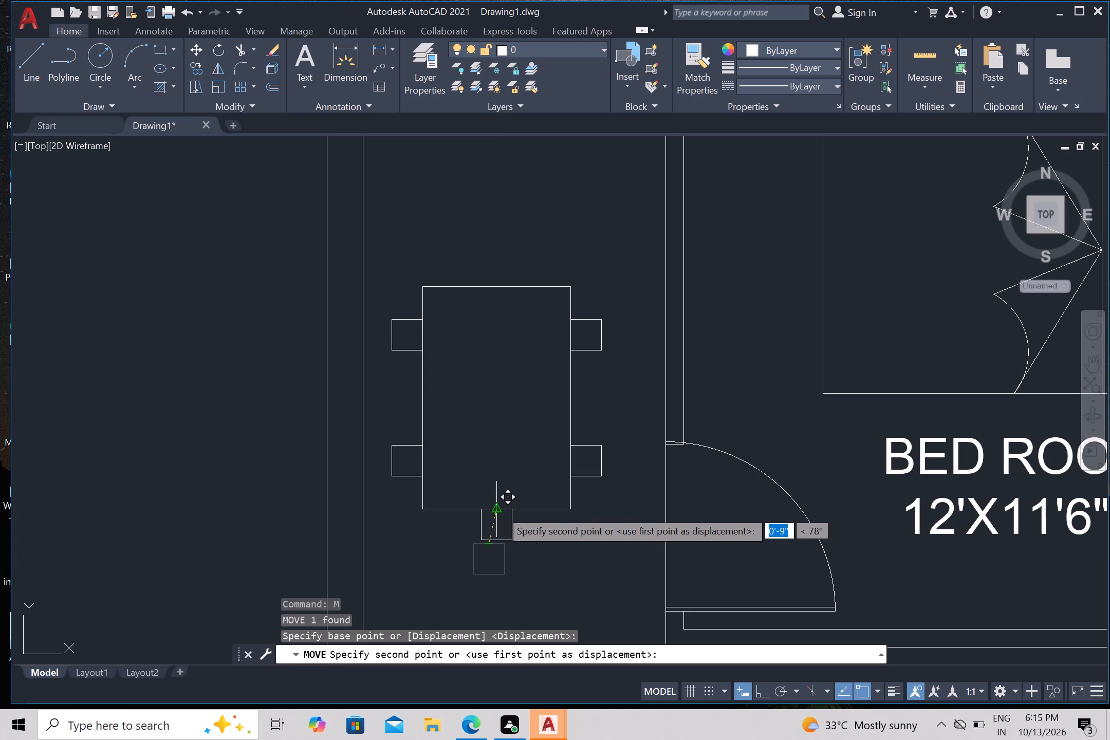
click(501, 510)
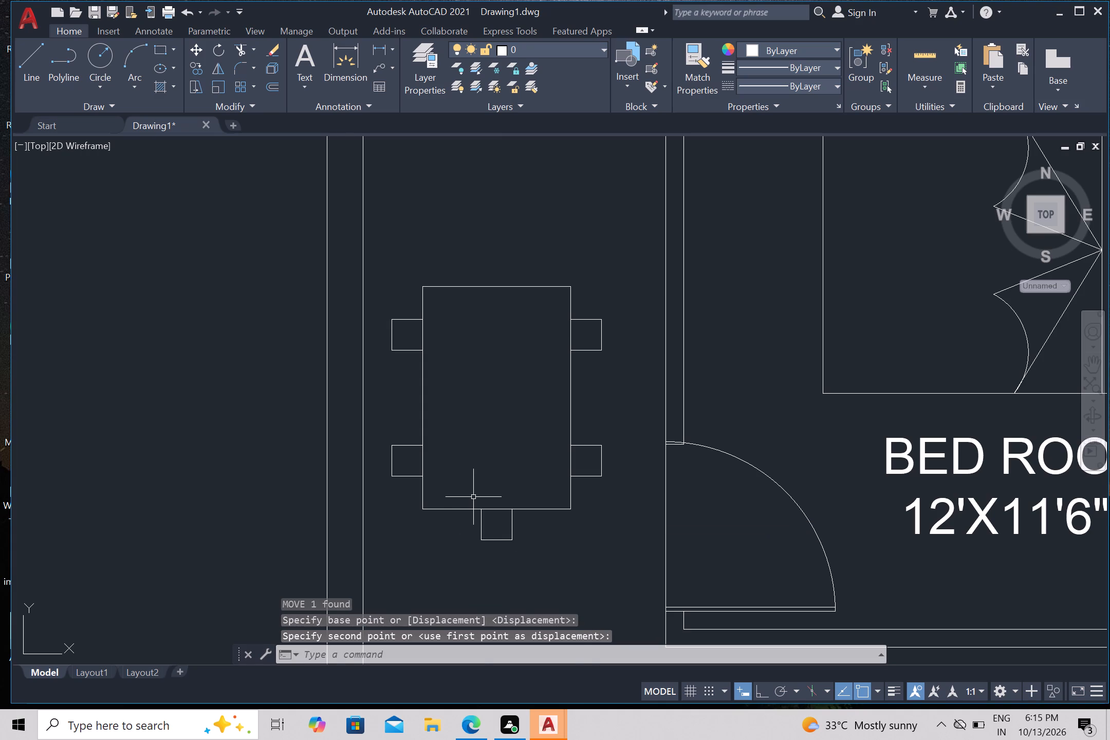
Mirror the bottom chair square about the table's horizontal centreline to its top edge with Ortho on, keeping the original.
click(473, 497)
click(528, 545)
key(m)
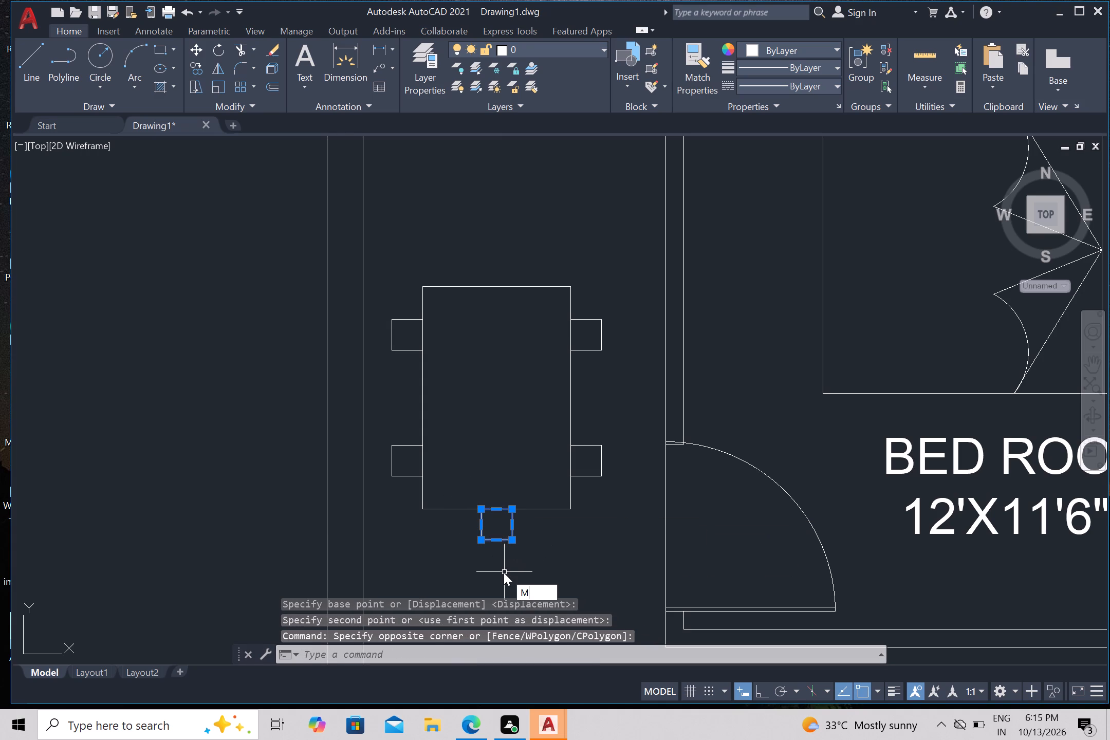
key(i)
key(Return)
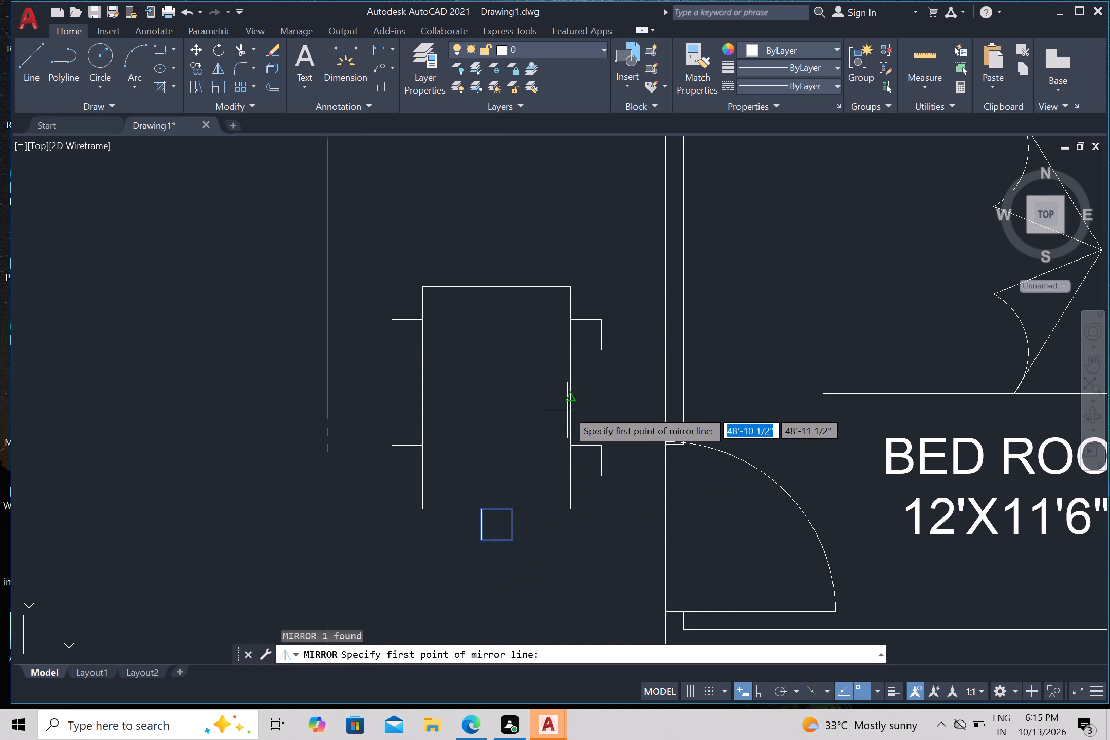
drag(574, 394, 587, 394)
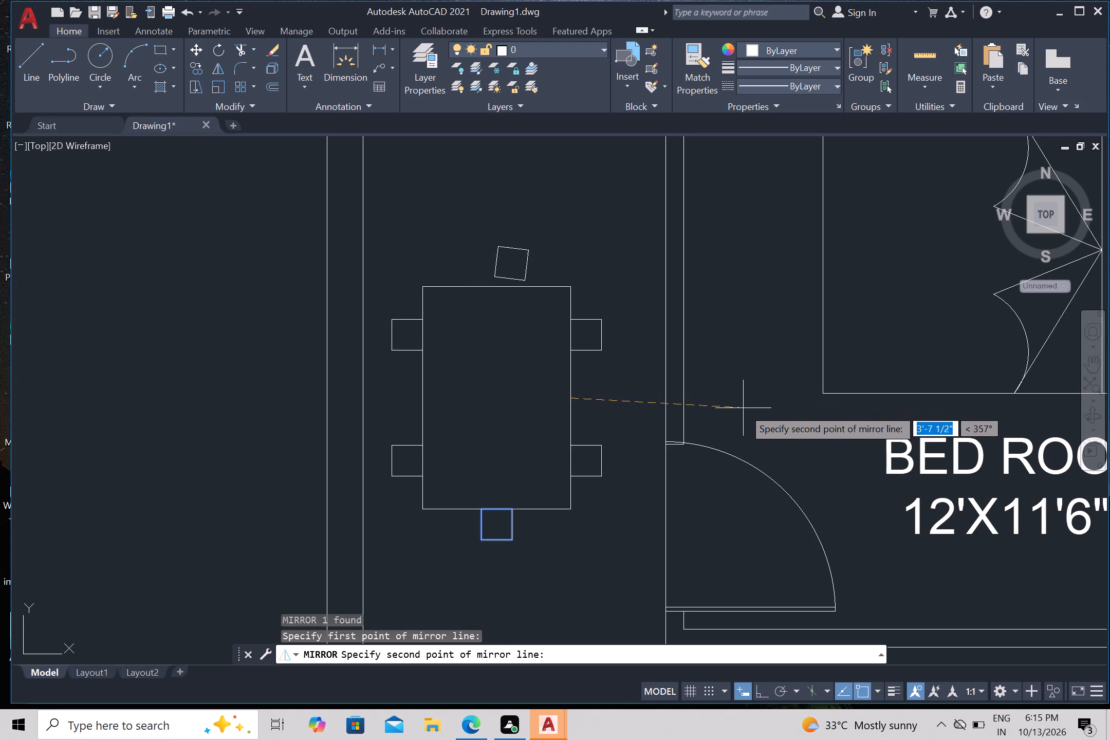
click(764, 690)
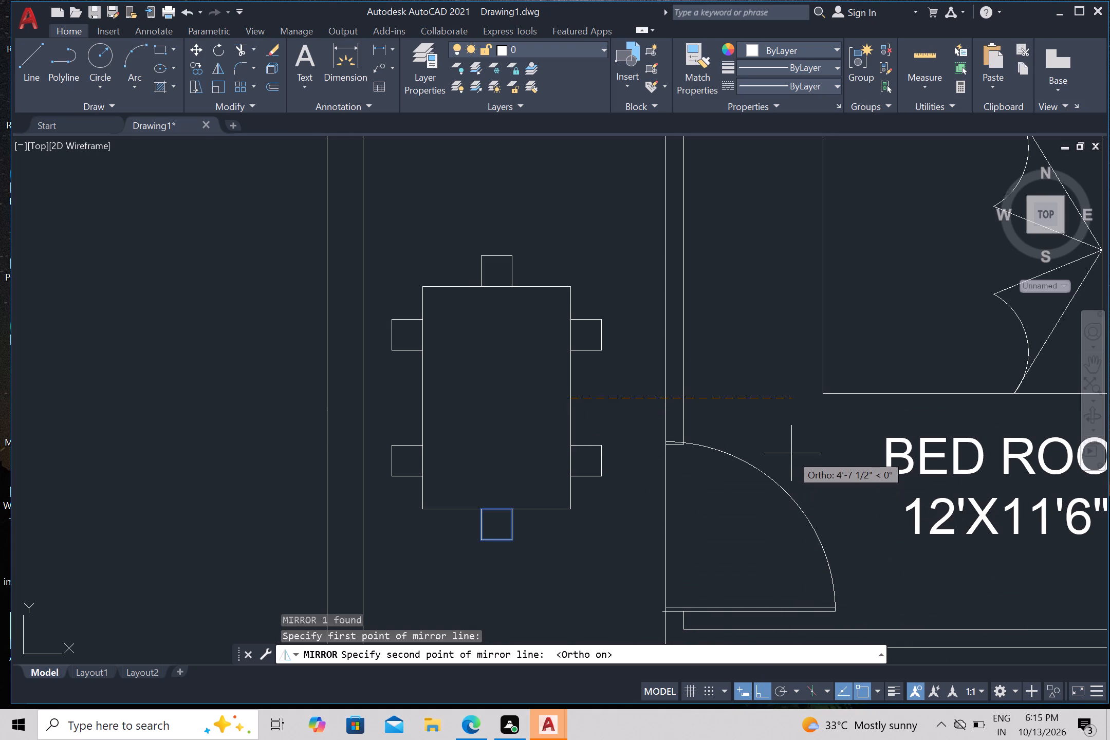
click(792, 447)
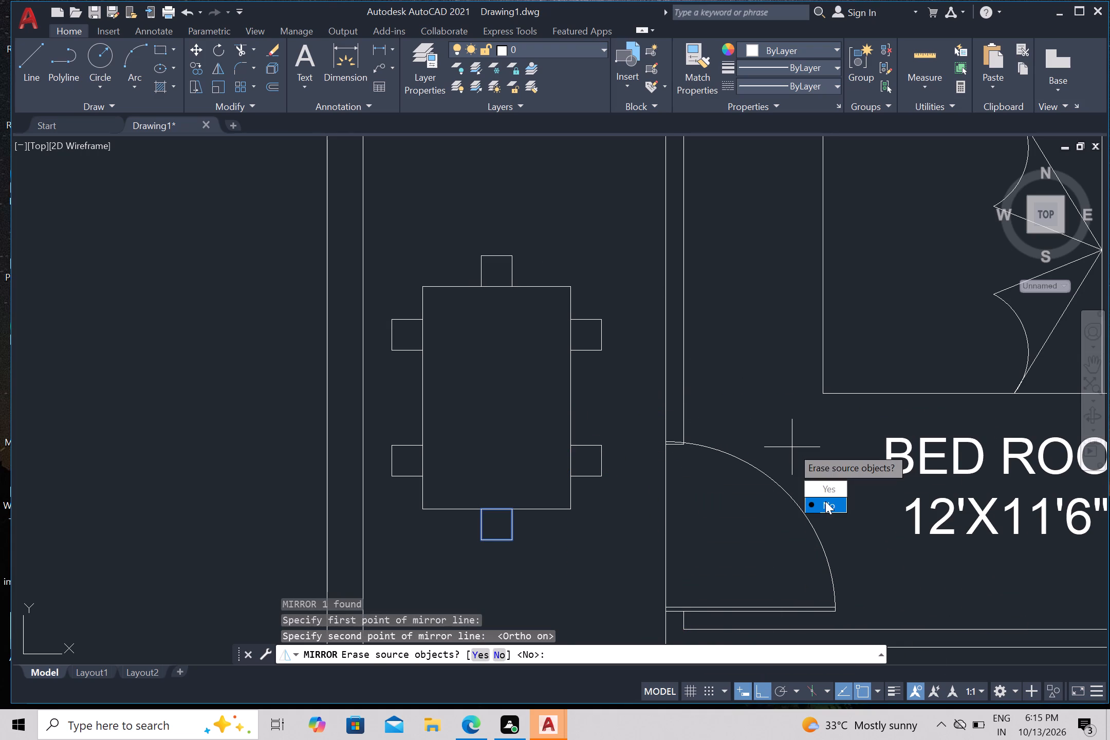
drag(825, 504, 792, 447)
Copy the lower TOILET label onto the dining table, with Ortho off.
scroll(615, 507, down, 2)
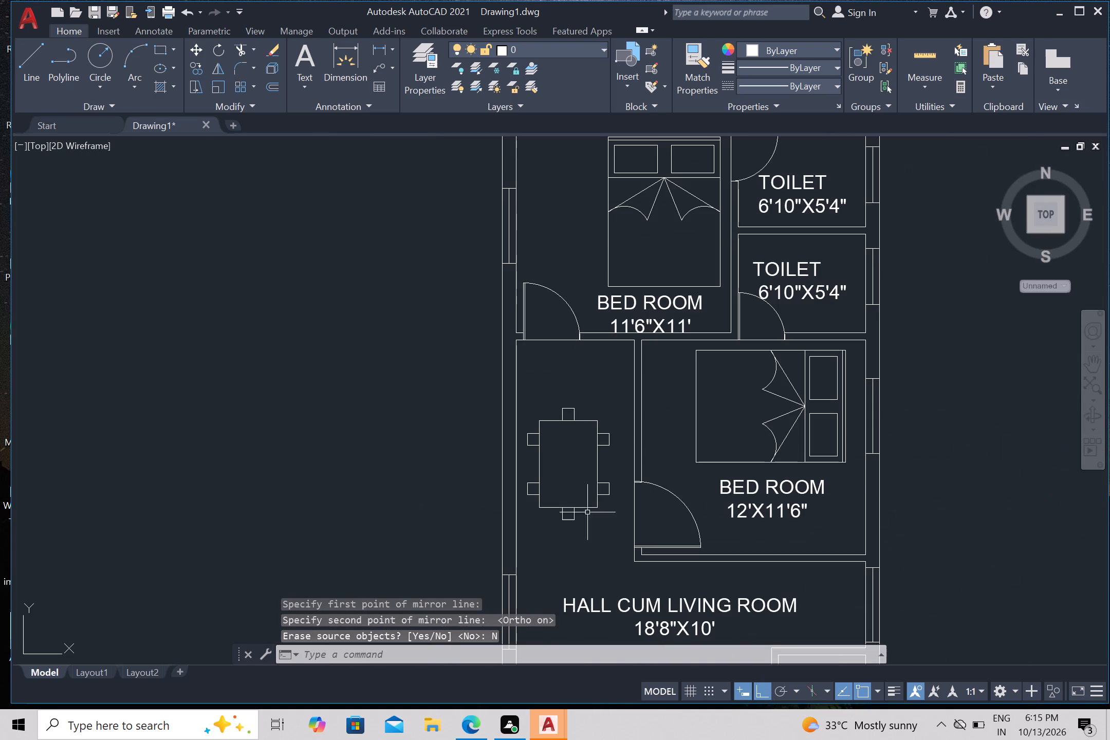
scroll(526, 542, down, 1)
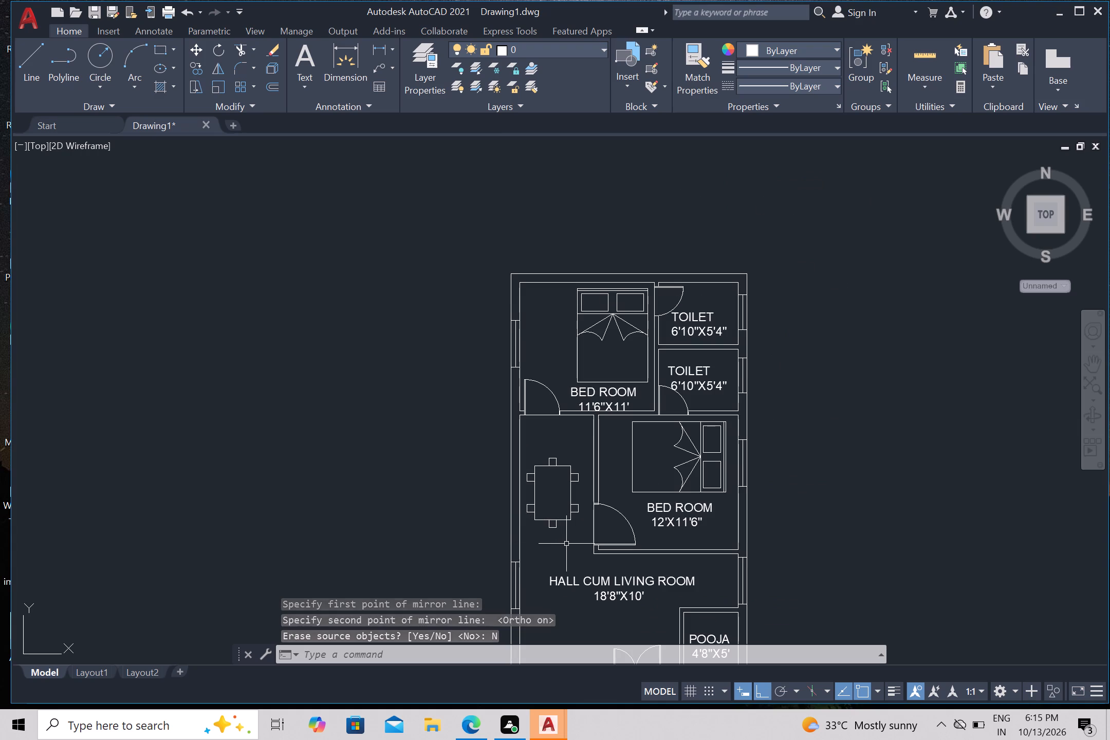
scroll(567, 545, up, 1)
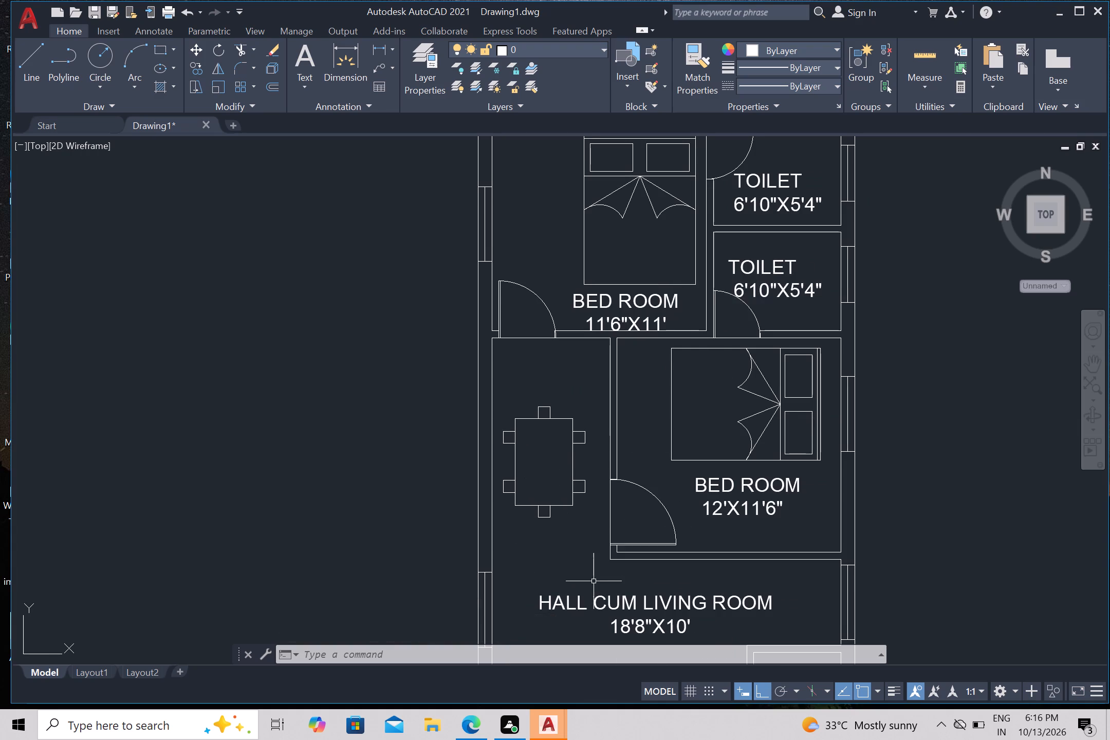
scroll(595, 580, down, 1)
scroll(579, 560, up, 1)
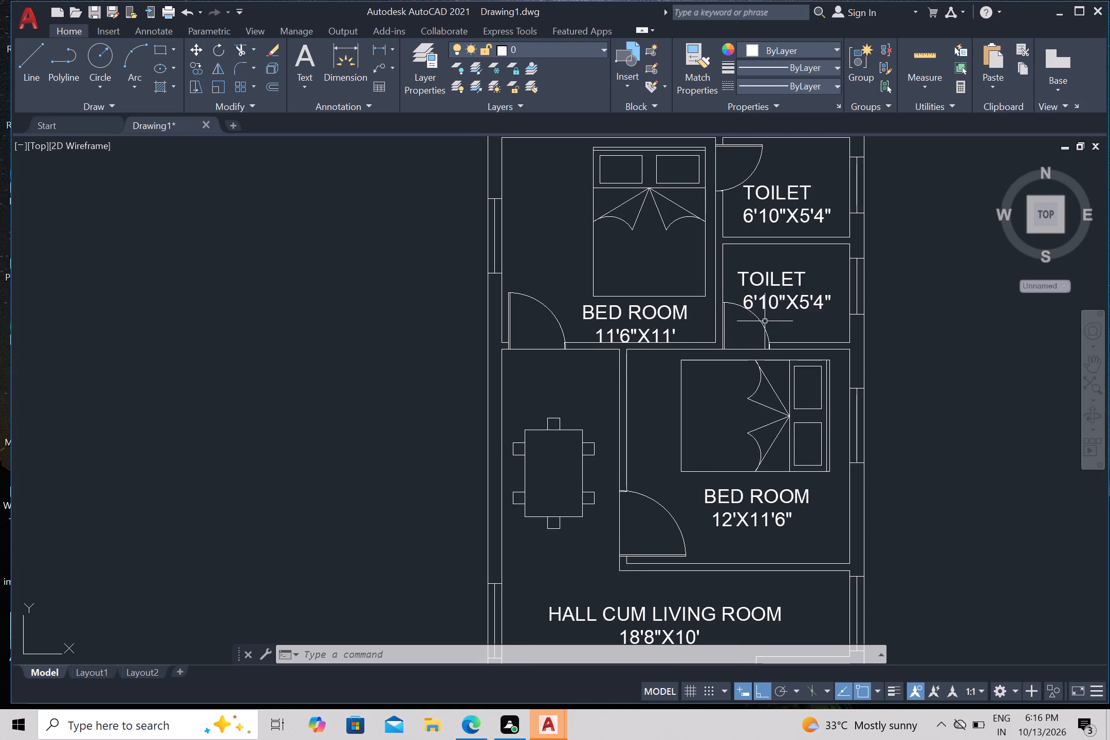
click(775, 279)
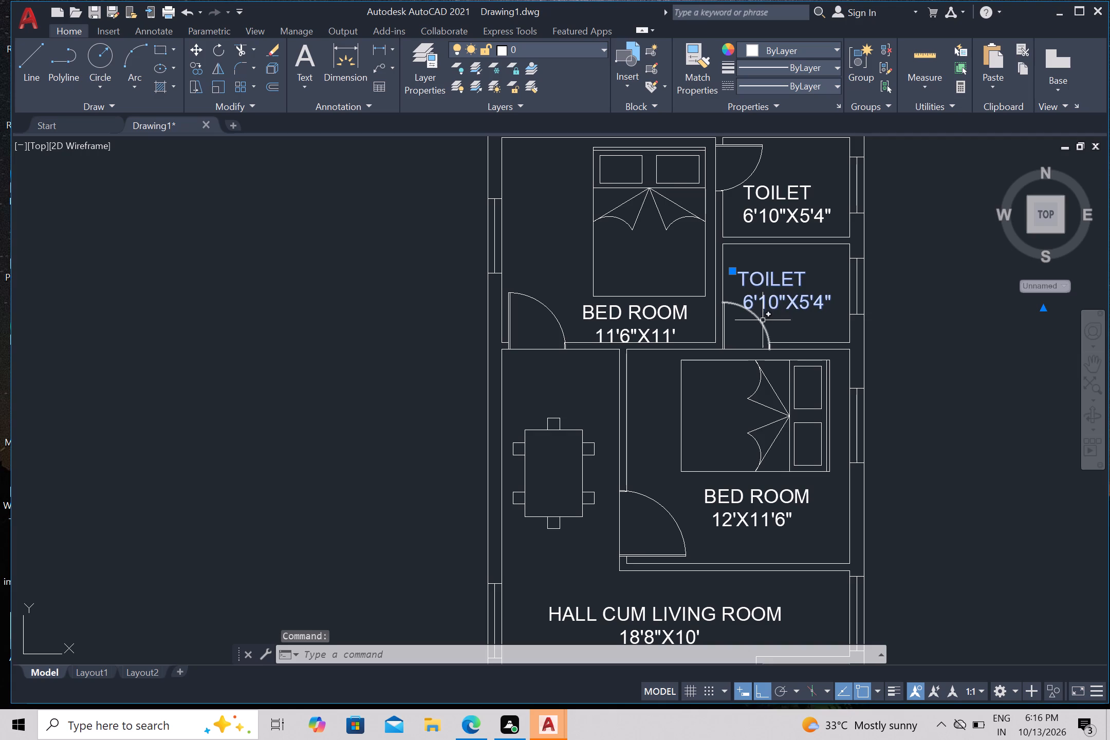
key(c)
key(o)
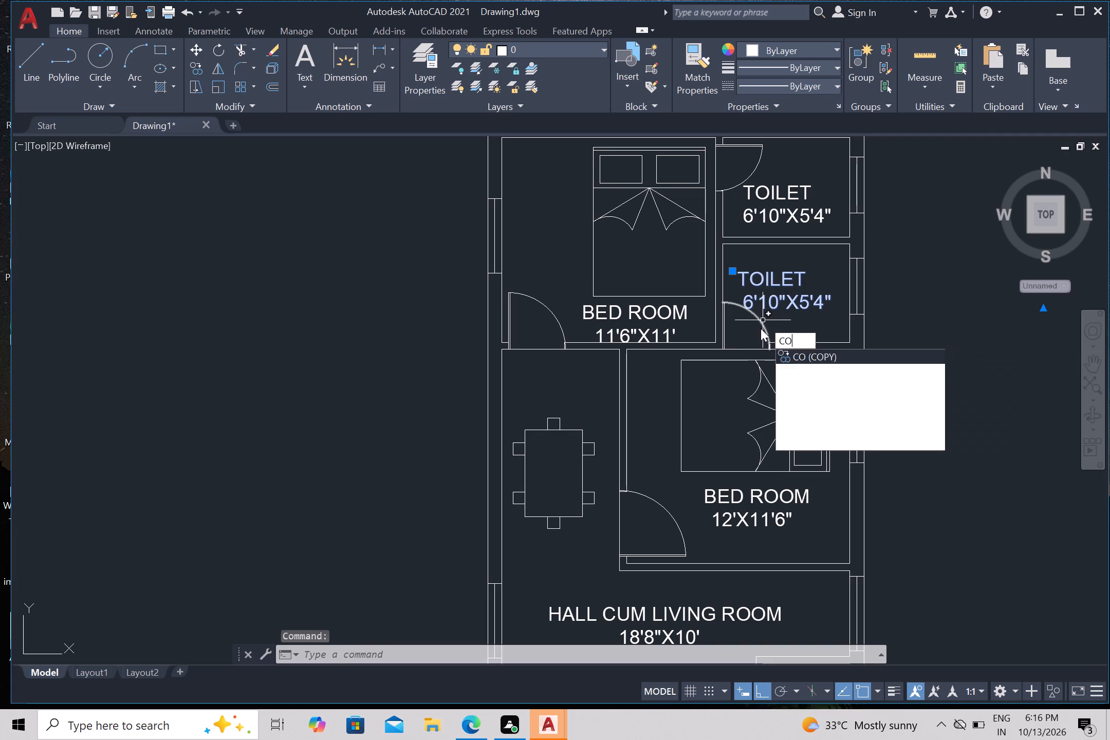
key(Return)
click(776, 285)
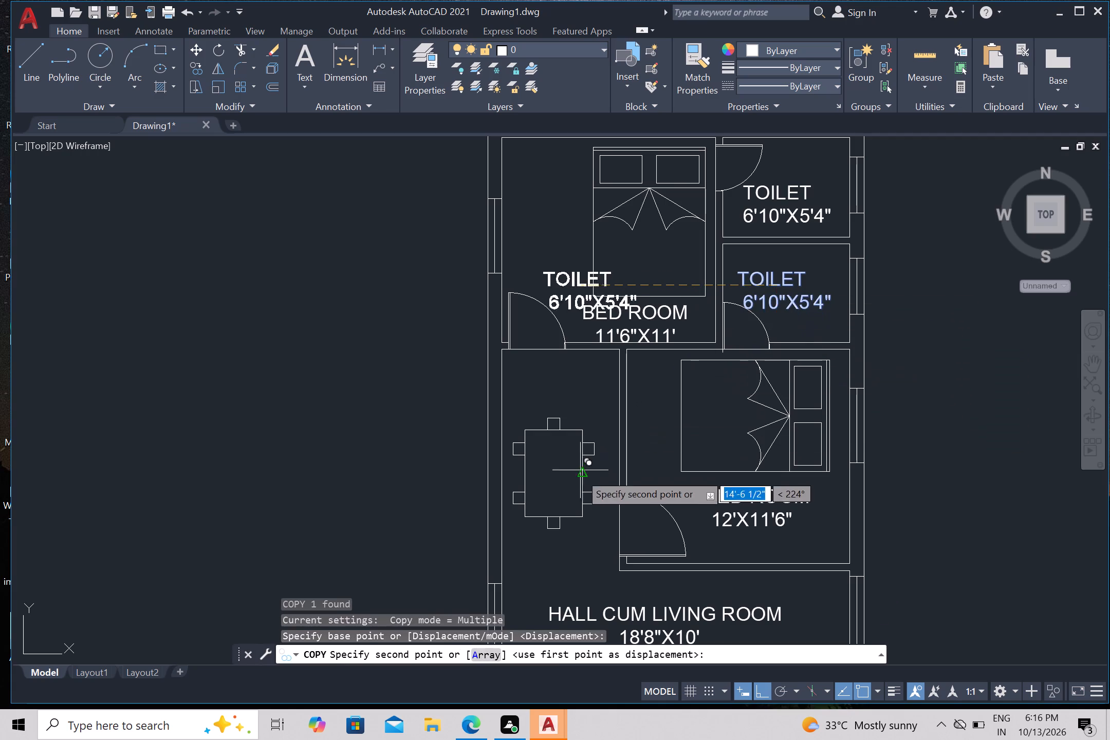
click(765, 694)
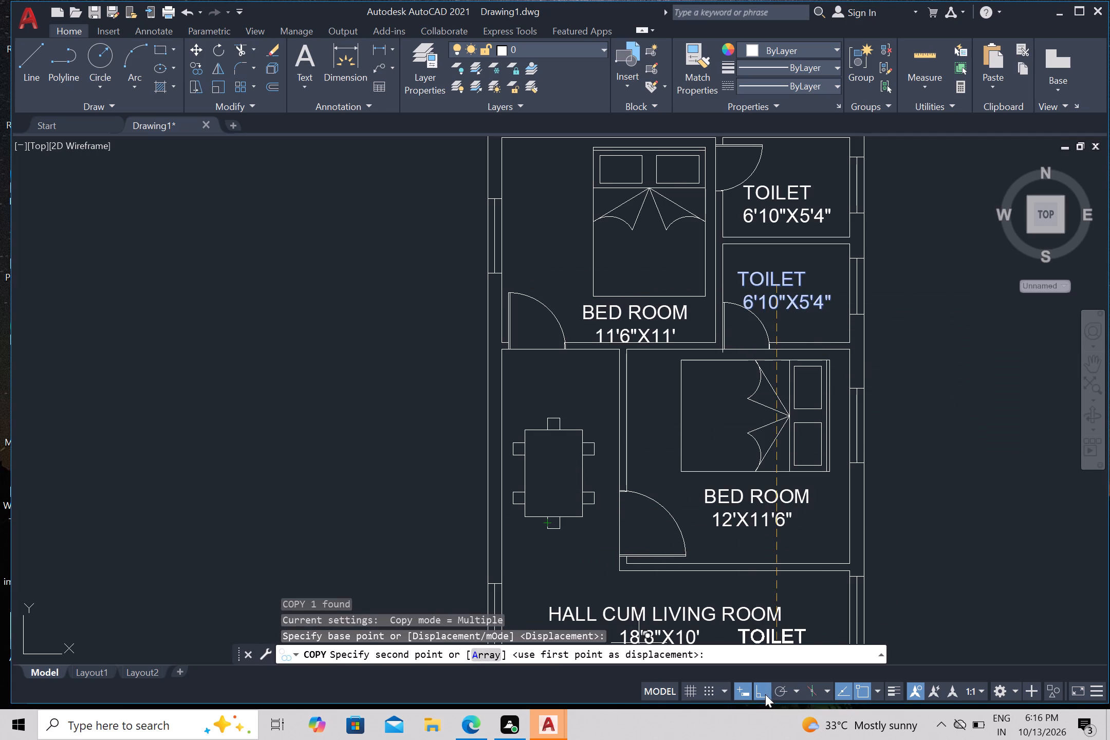
click(558, 472)
key(Escape)
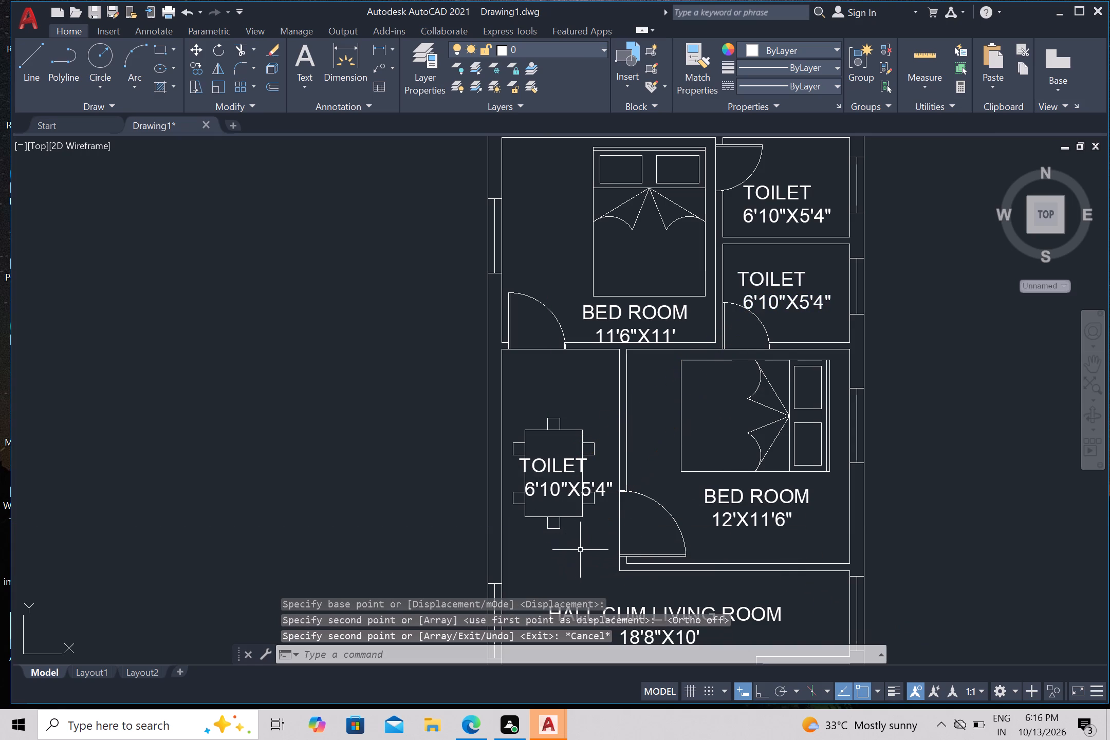
Replace the copied label's whole text on the dining table with DINING, indented by two spaces.
click(578, 484)
right_click(577, 484)
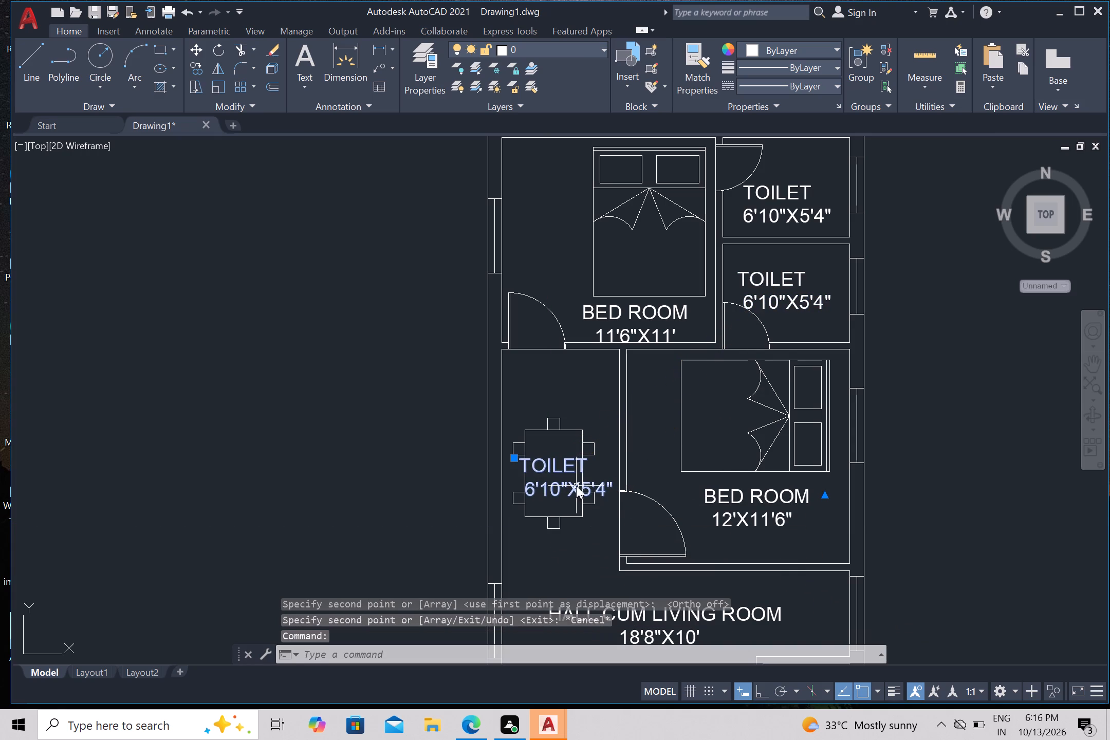
click(647, 156)
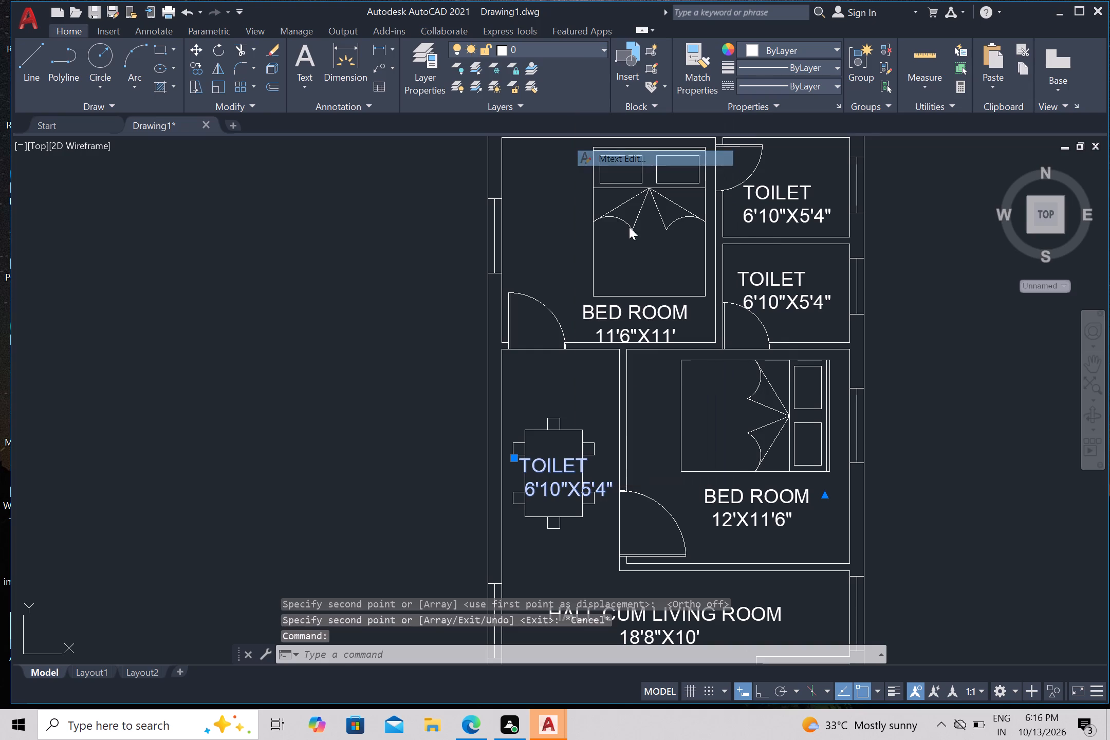
drag(617, 489, 613, 483)
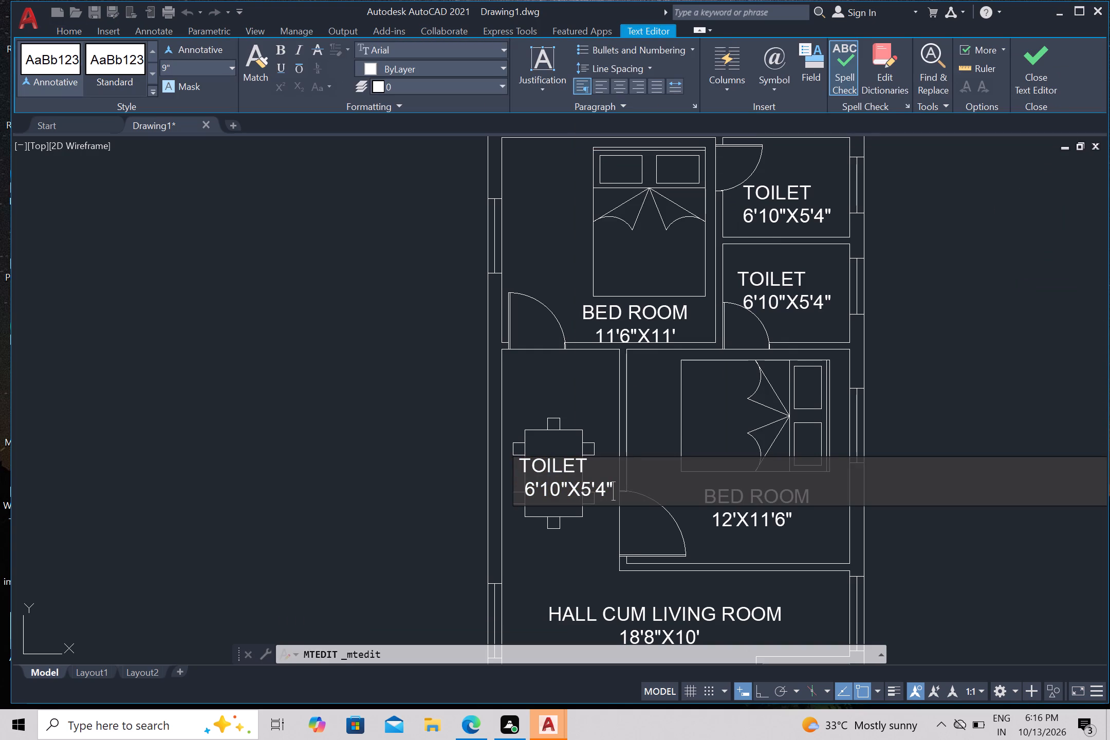
key(BackSpace)
key(BackSpace)
key(BackSpace)
key(BackSpace)
key(BackSpace)
key(BackSpace)
key(BackSpace)
key(BackSpace)
key(BackSpace)
key(BackSpace)
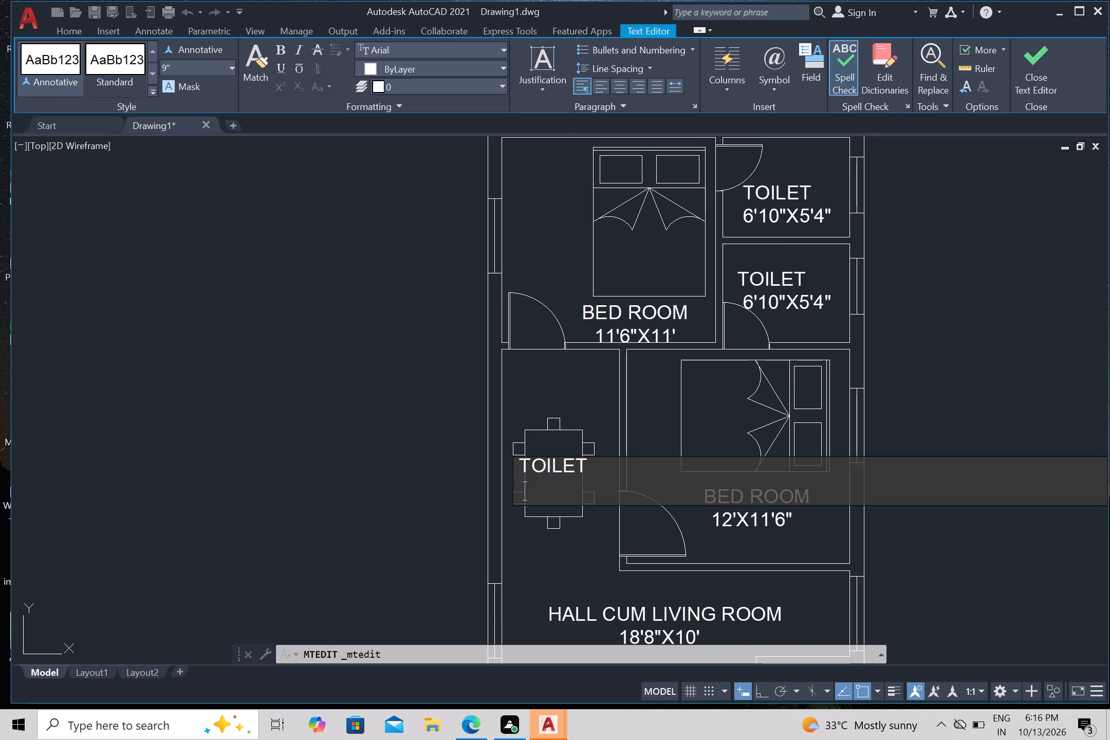
key(BackSpace)
key(BackSpace)
key(BackSpace)
key(BackSpace)
key(BackSpace)
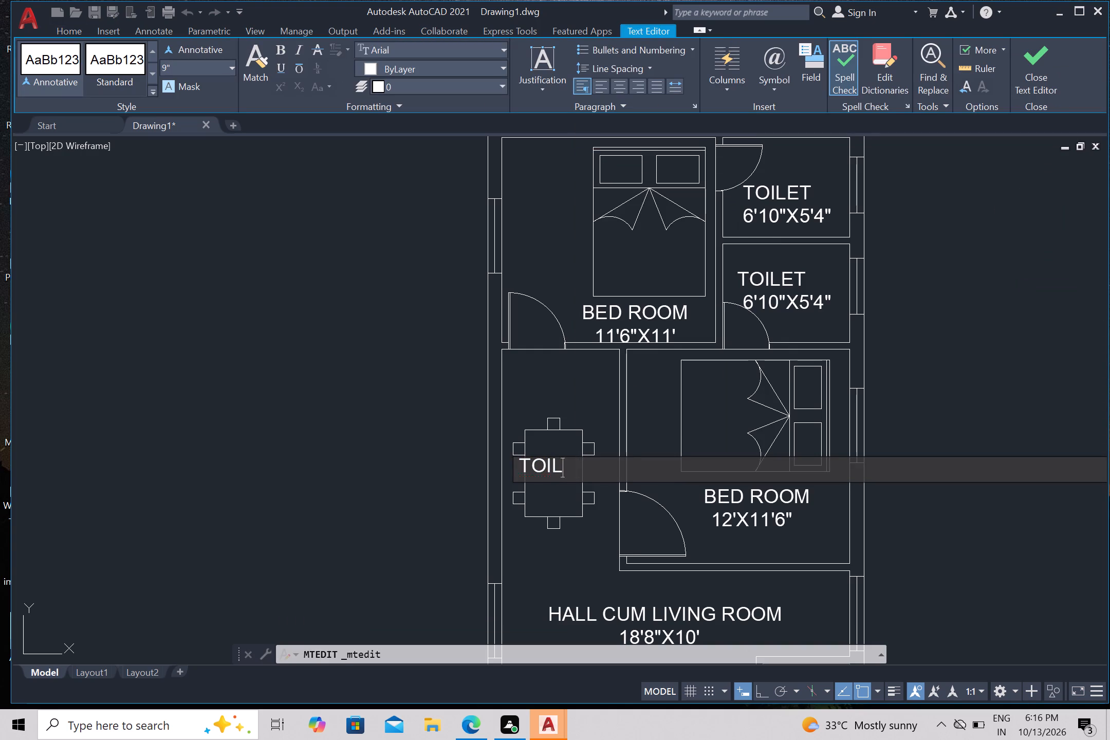
key(BackSpace)
key(BackSpace)
key(BackSpace)
key(BackSpace)
key(space)
key(space)
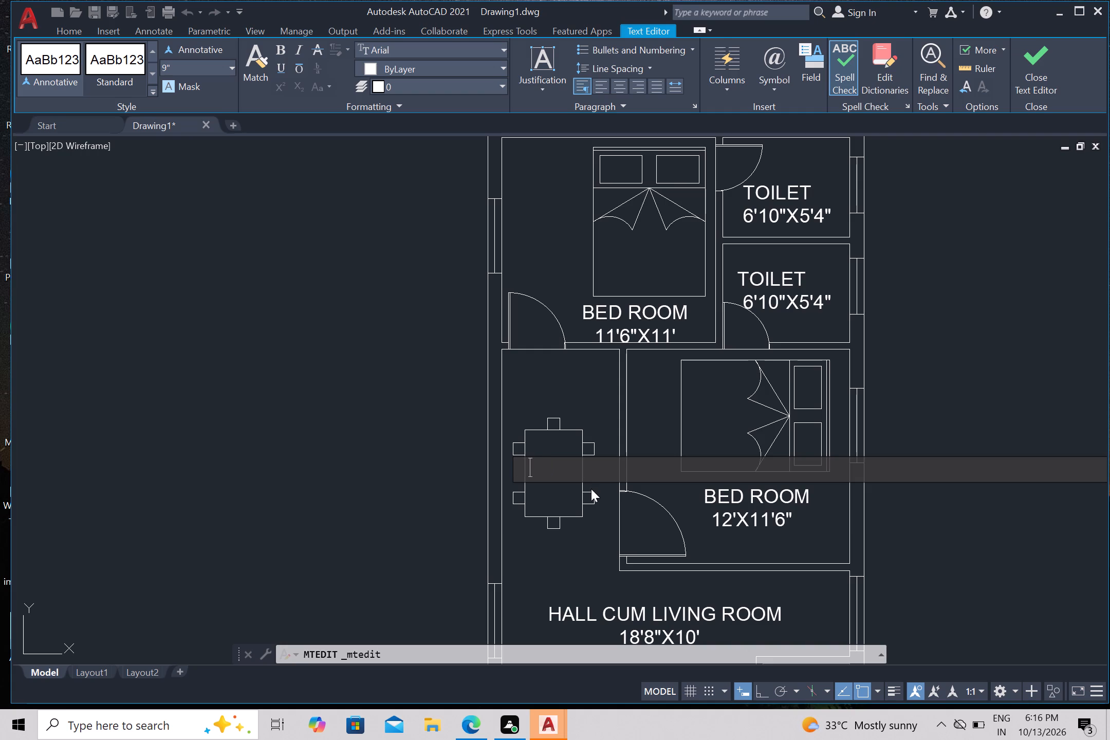
key(d)
text(ININ)
key(g)
click(564, 568)
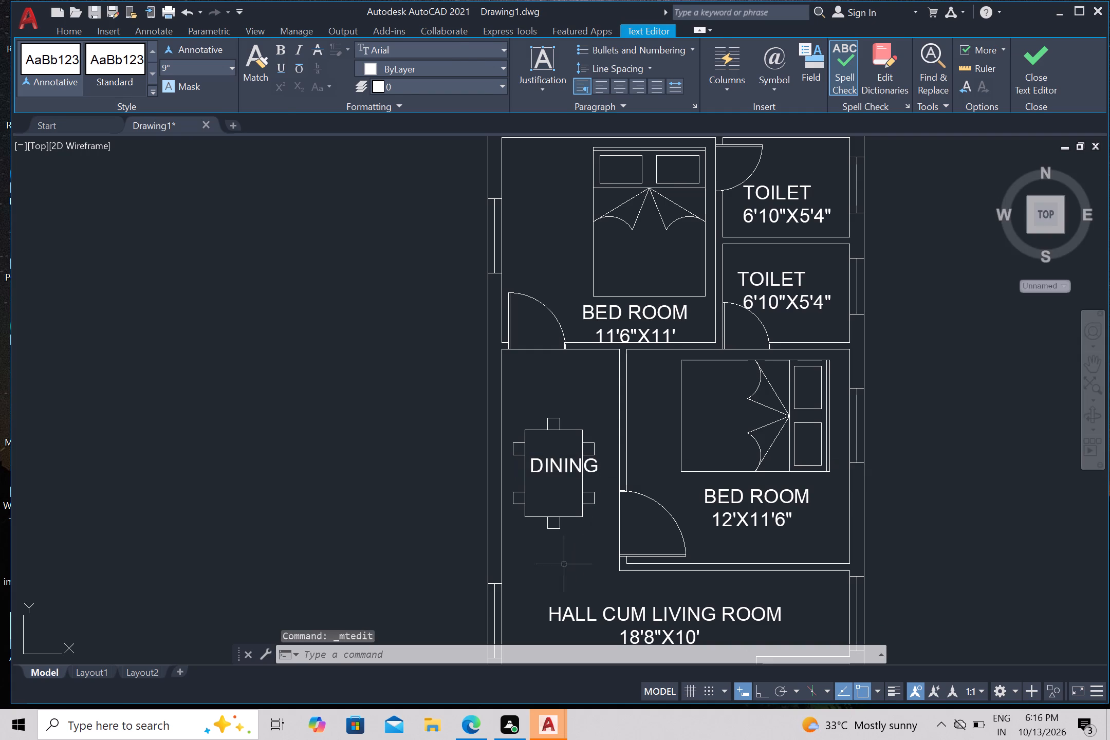
Rotate the DINING label clockwise about the right end of its text, with Ortho on, picking the angle at the nearby wall corner.
click(563, 465)
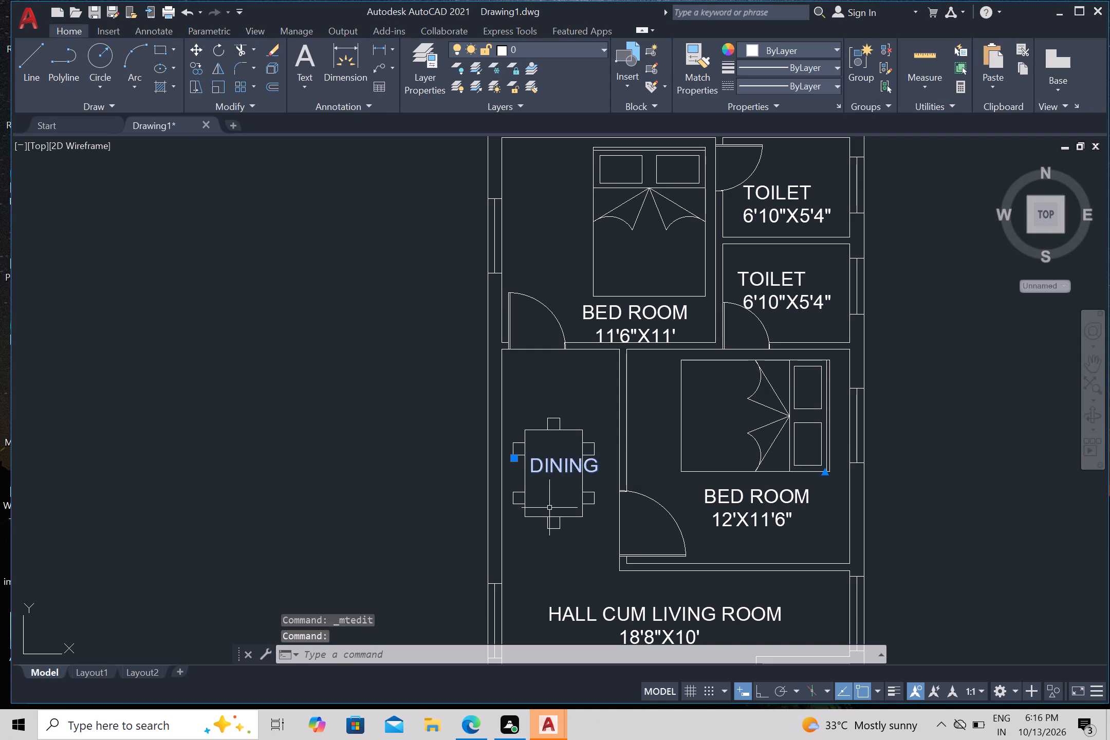
key(r)
key(o)
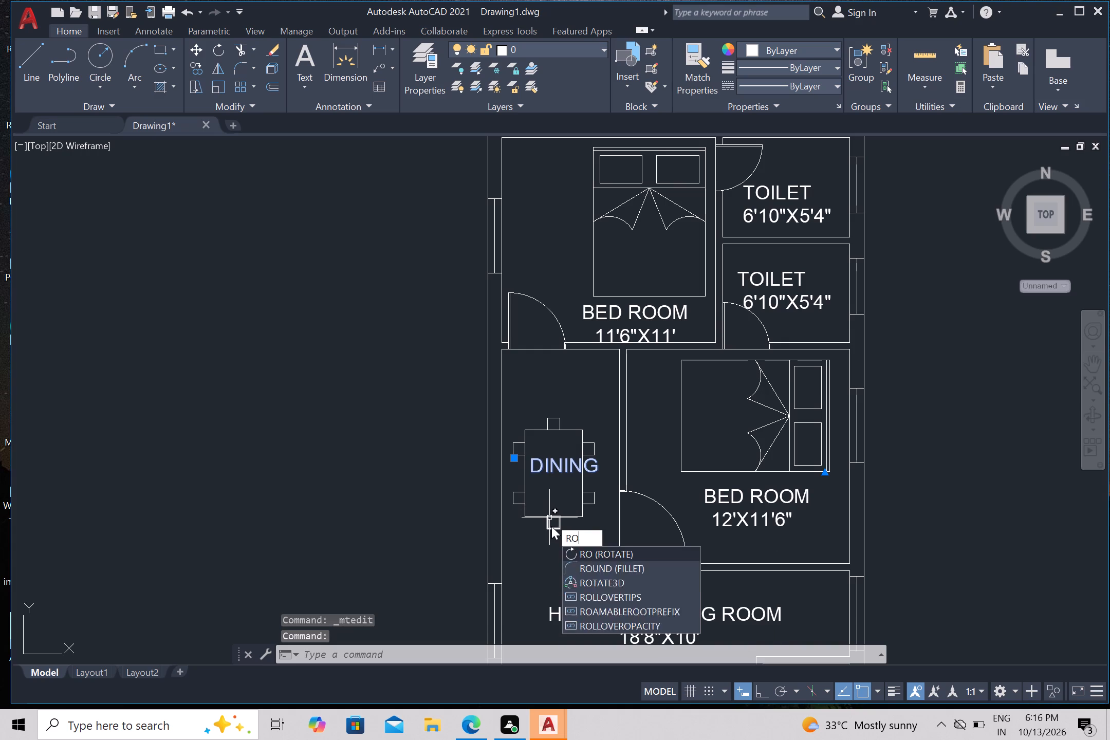
key(Return)
click(590, 465)
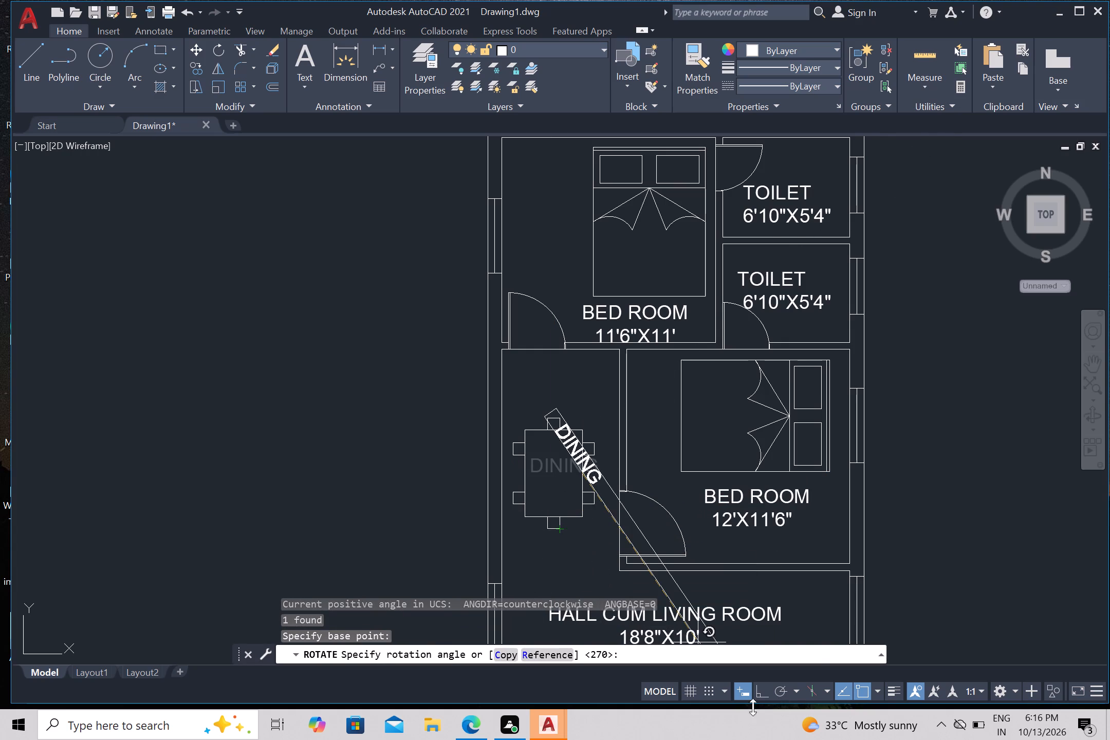
drag(765, 690, 760, 684)
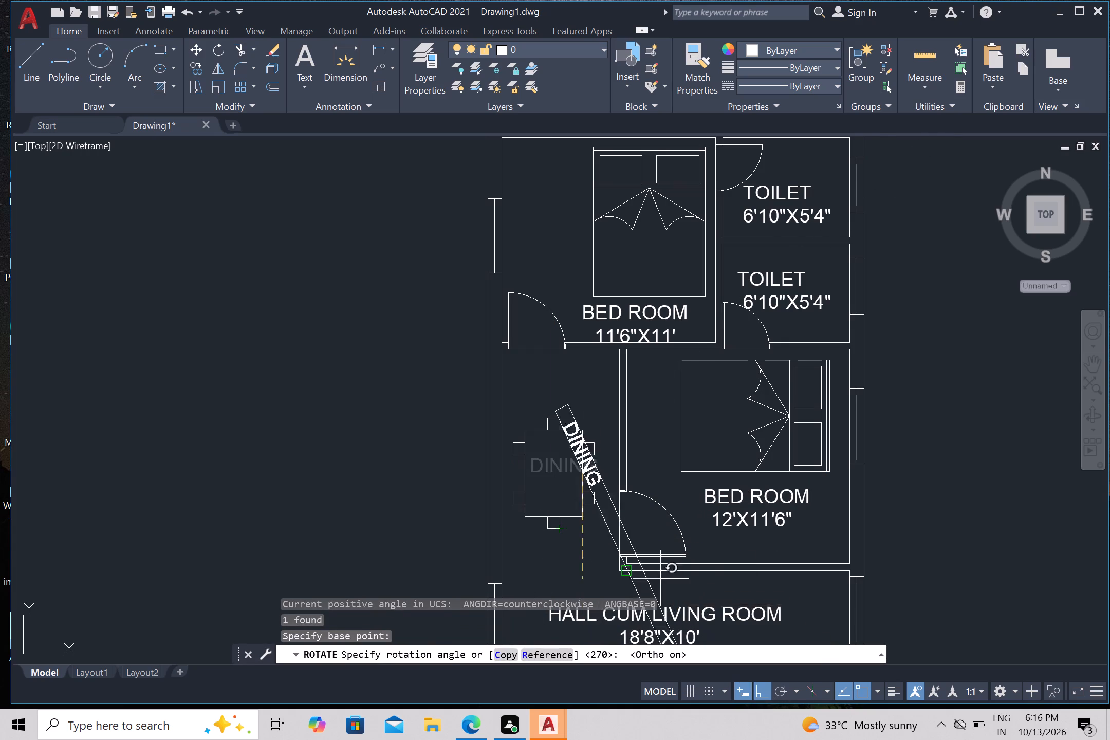
click(614, 563)
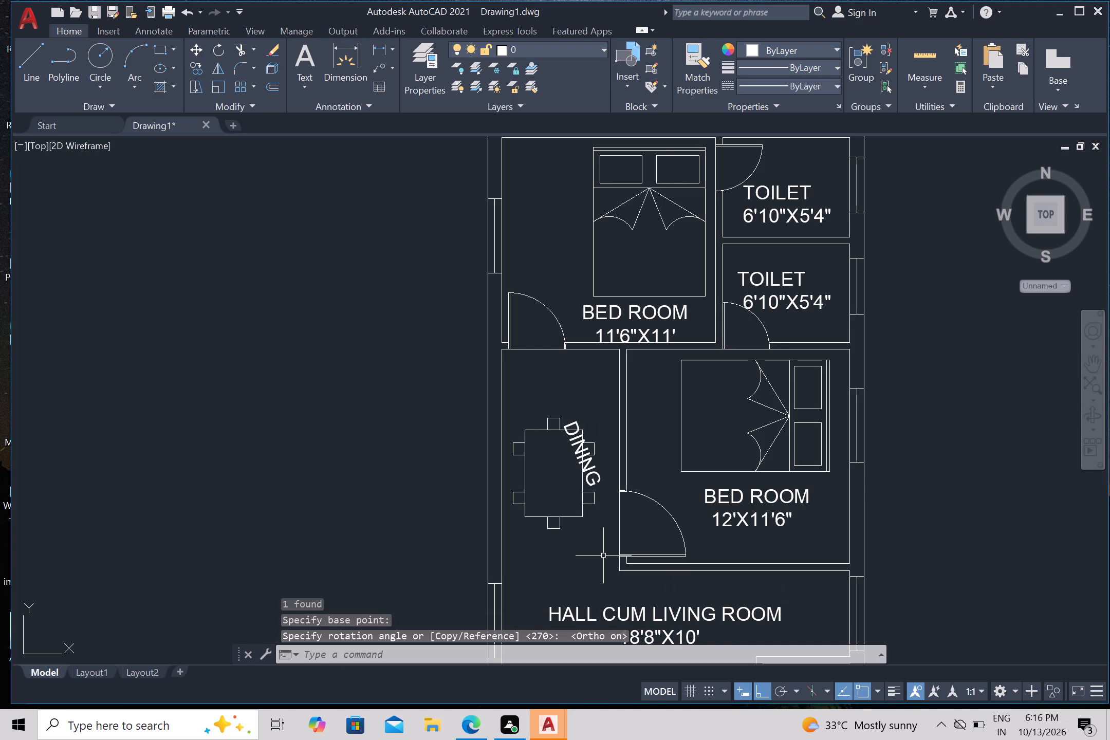
key(Escape)
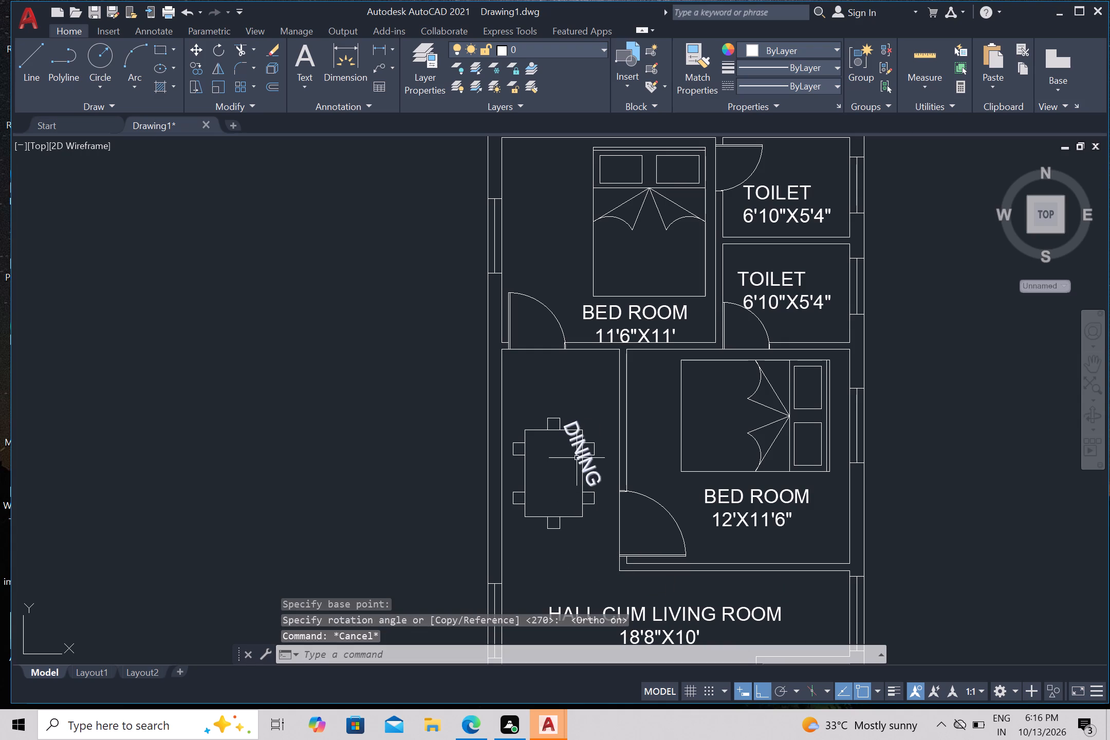
Move the rotated DINING label to the middle of the dining table, with Ortho off.
click(581, 458)
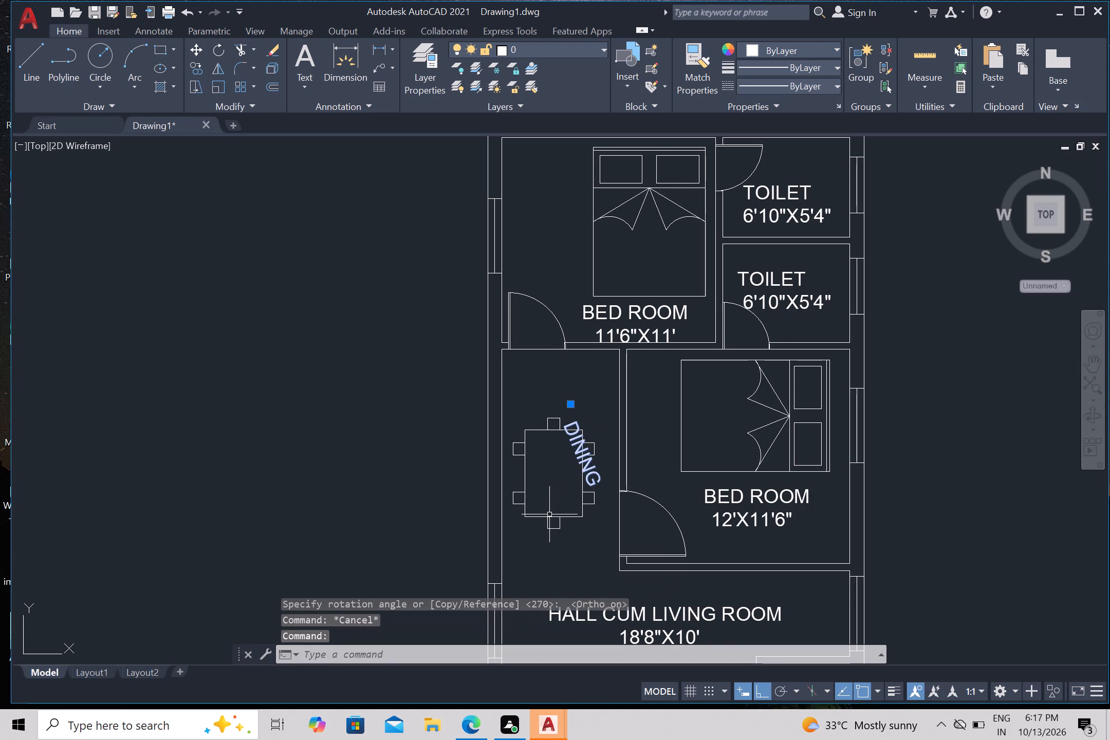
key(m)
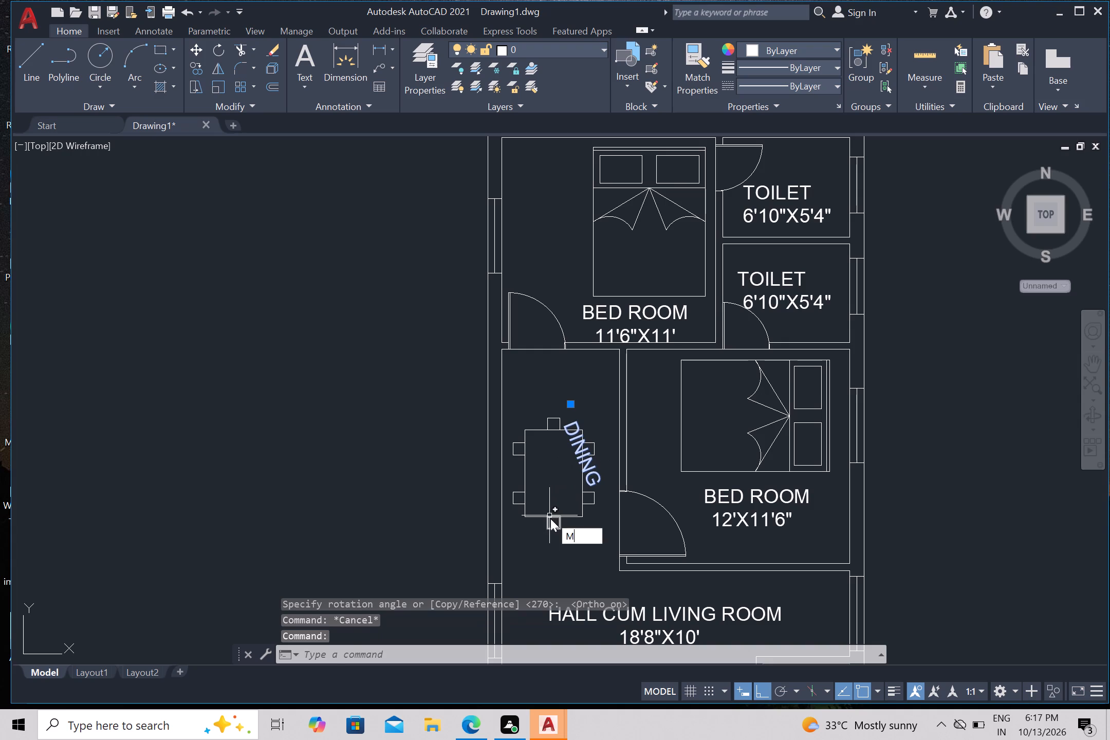
key(Return)
click(581, 450)
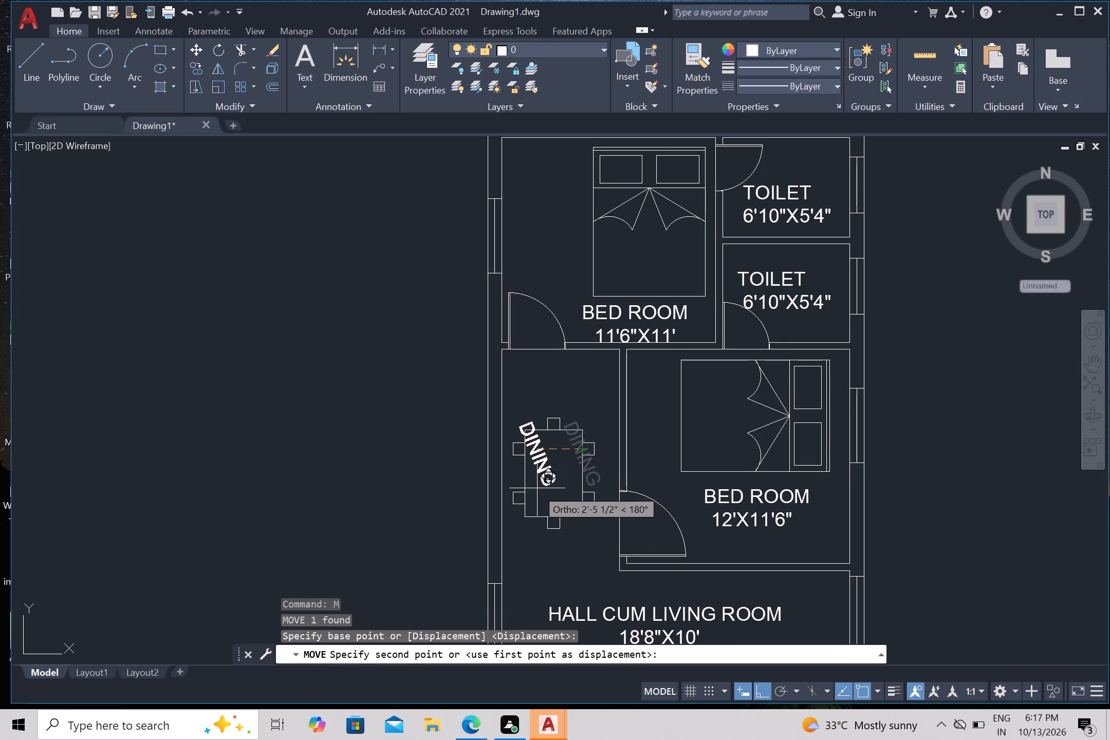
click(760, 690)
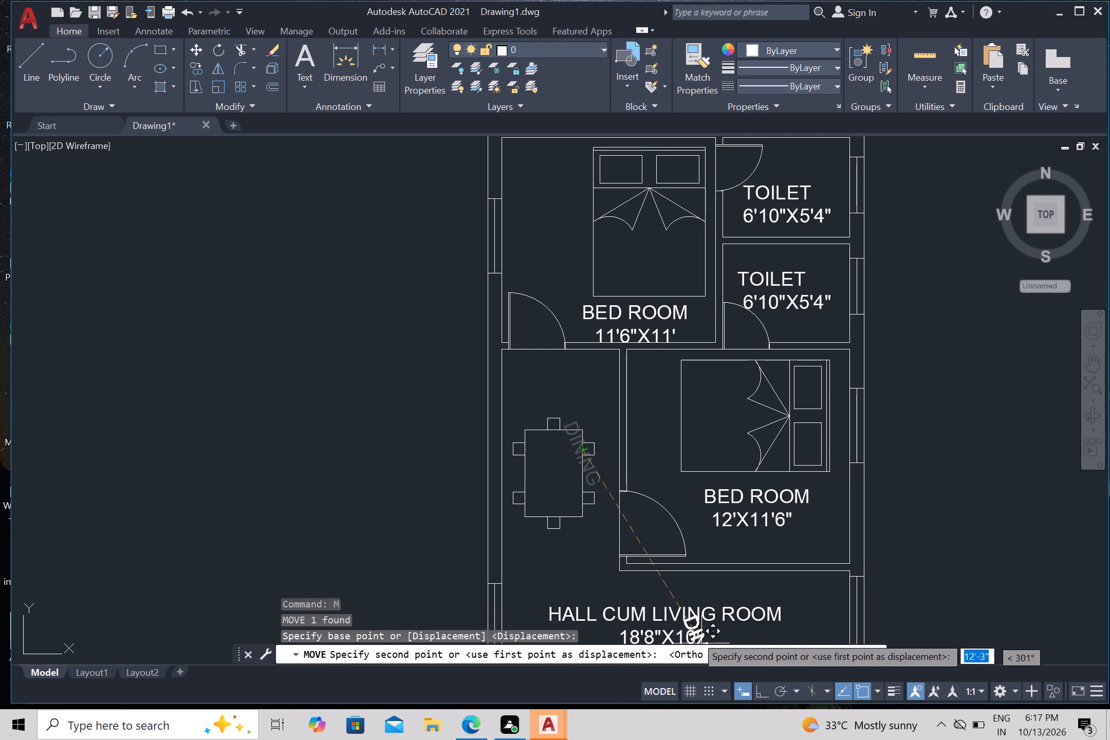
click(552, 469)
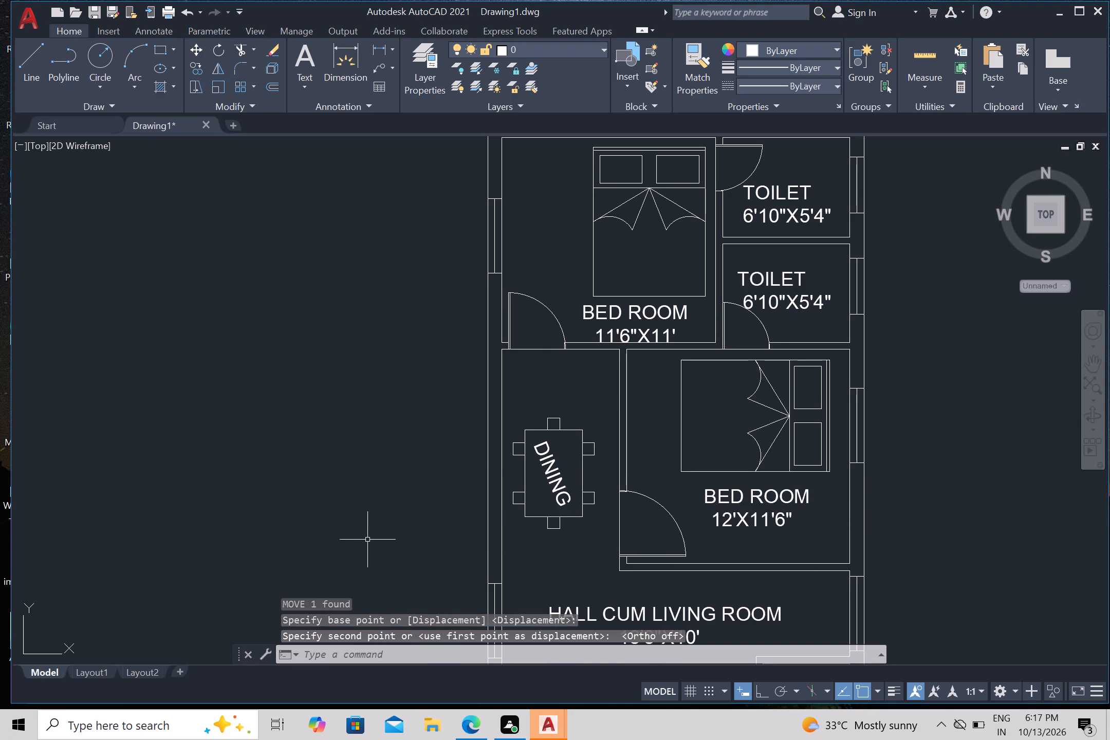
Copy the PARKING label to the empty space just below the plan's bottom outer wall.
scroll(368, 540, down, 1)
middle_drag(767, 490, 767, 491)
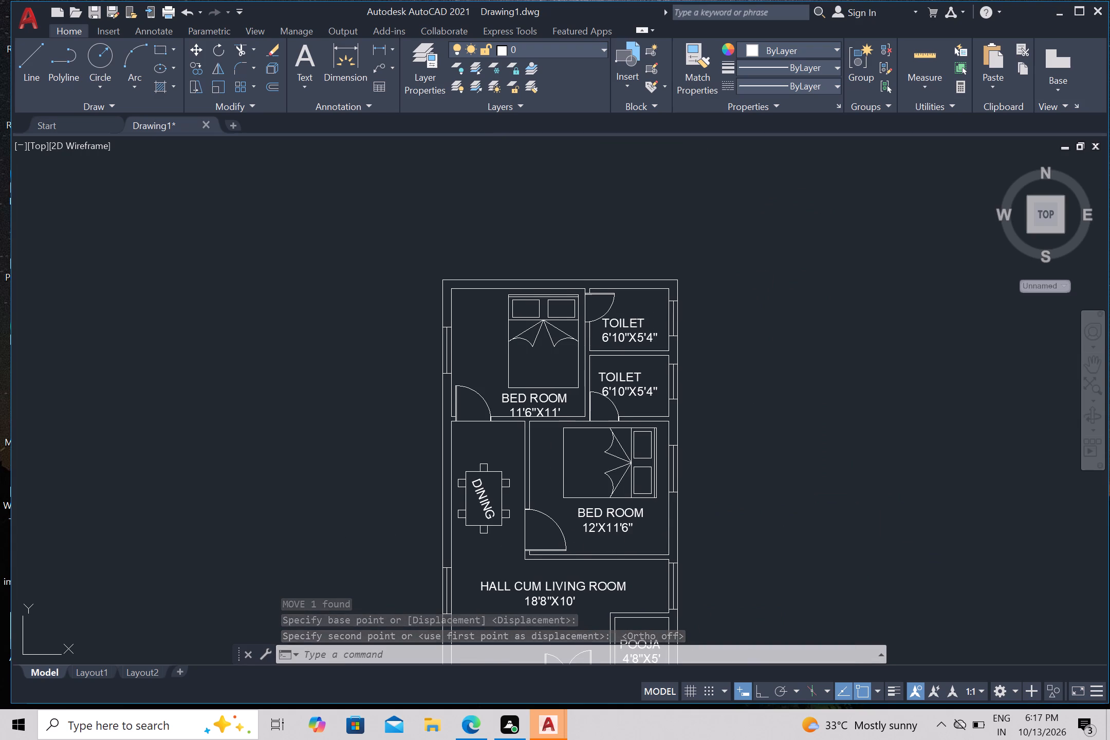
middle_drag(767, 491, 807, 373)
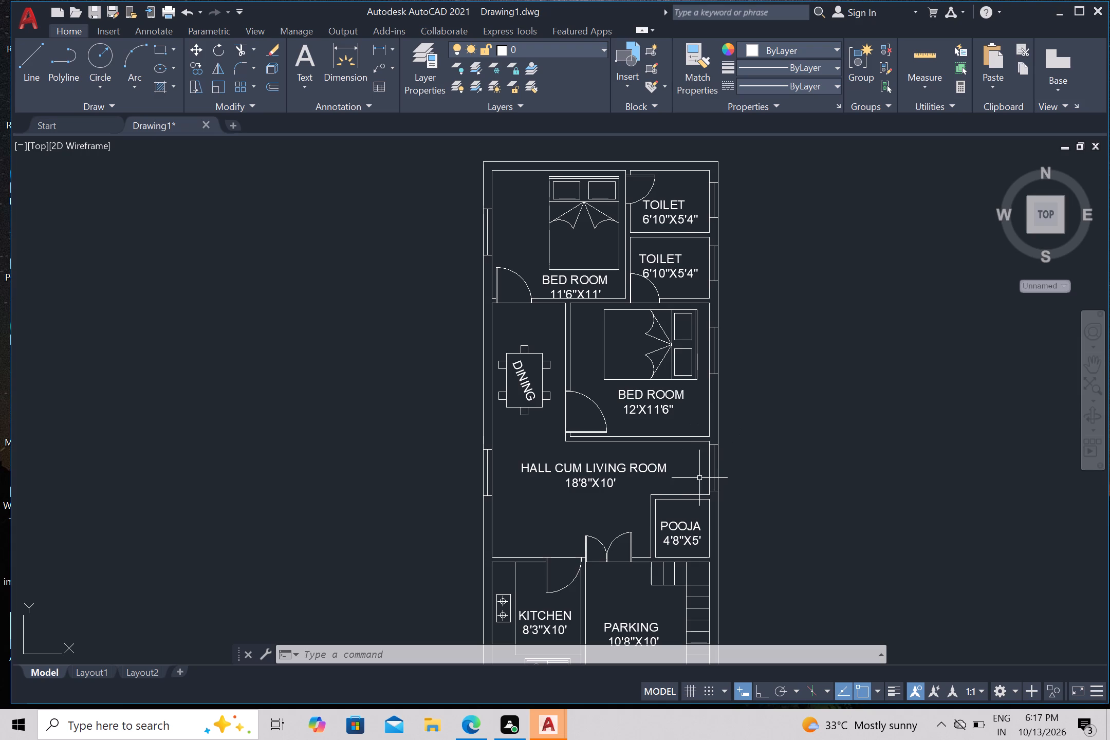
scroll(727, 470, down, 1)
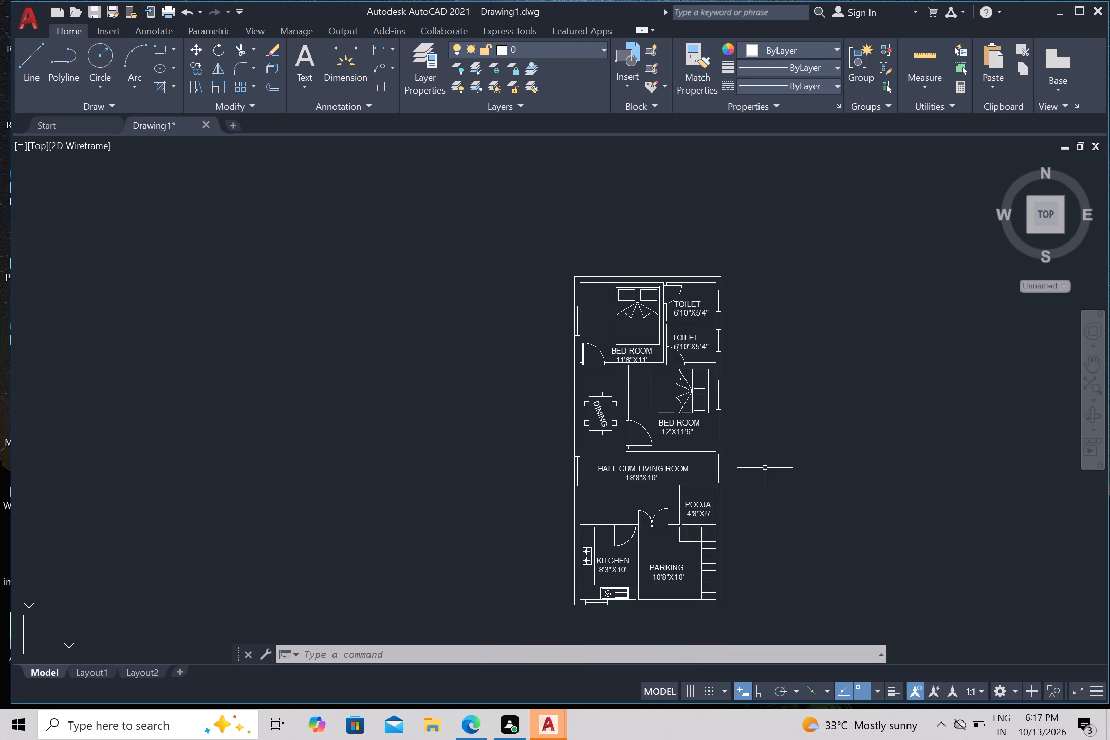
middle_drag(778, 533, 780, 430)
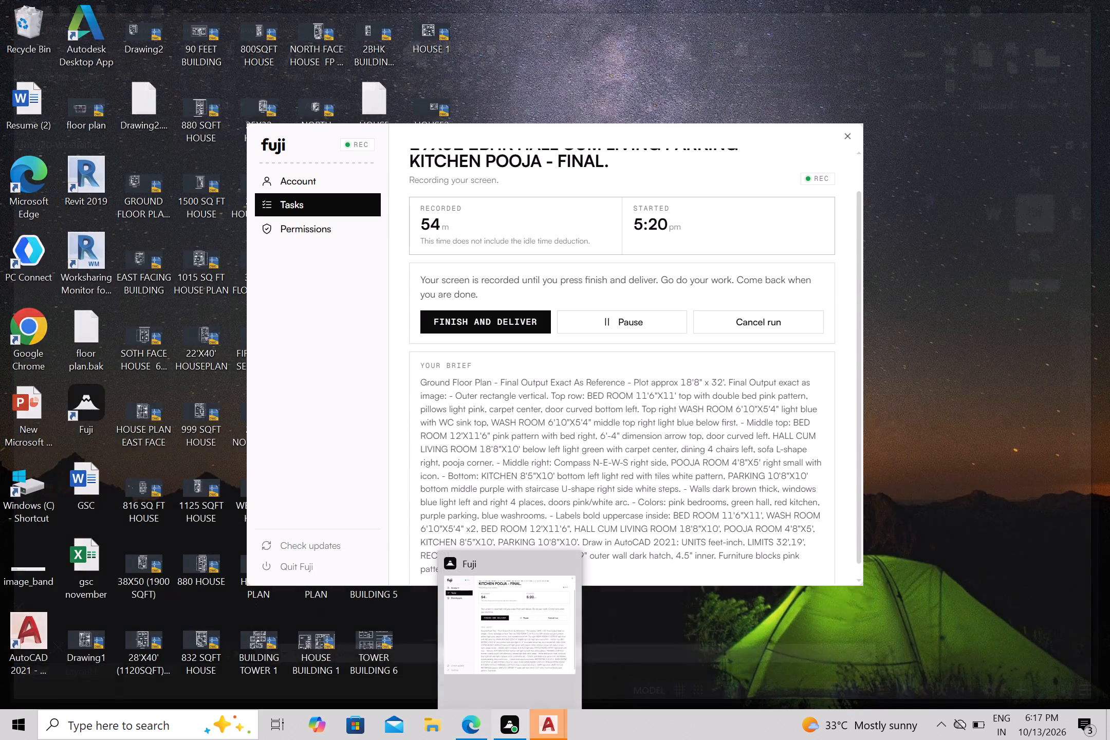
middle_drag(698, 531, 649, 575)
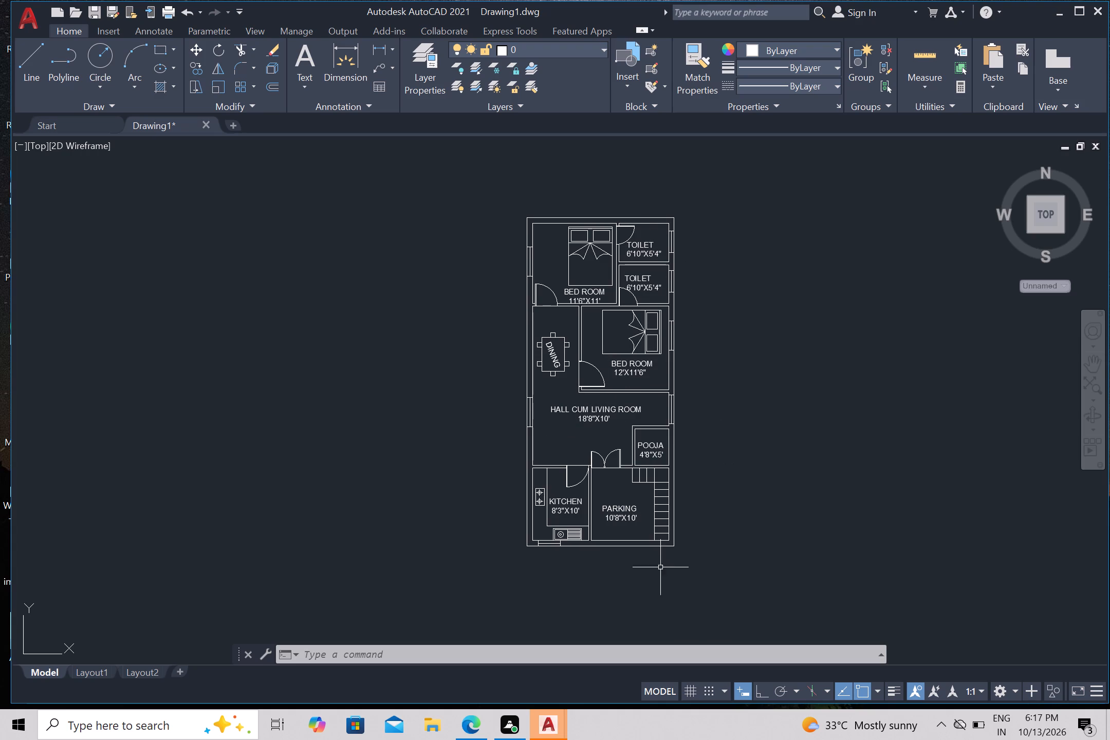
middle_click(613, 569)
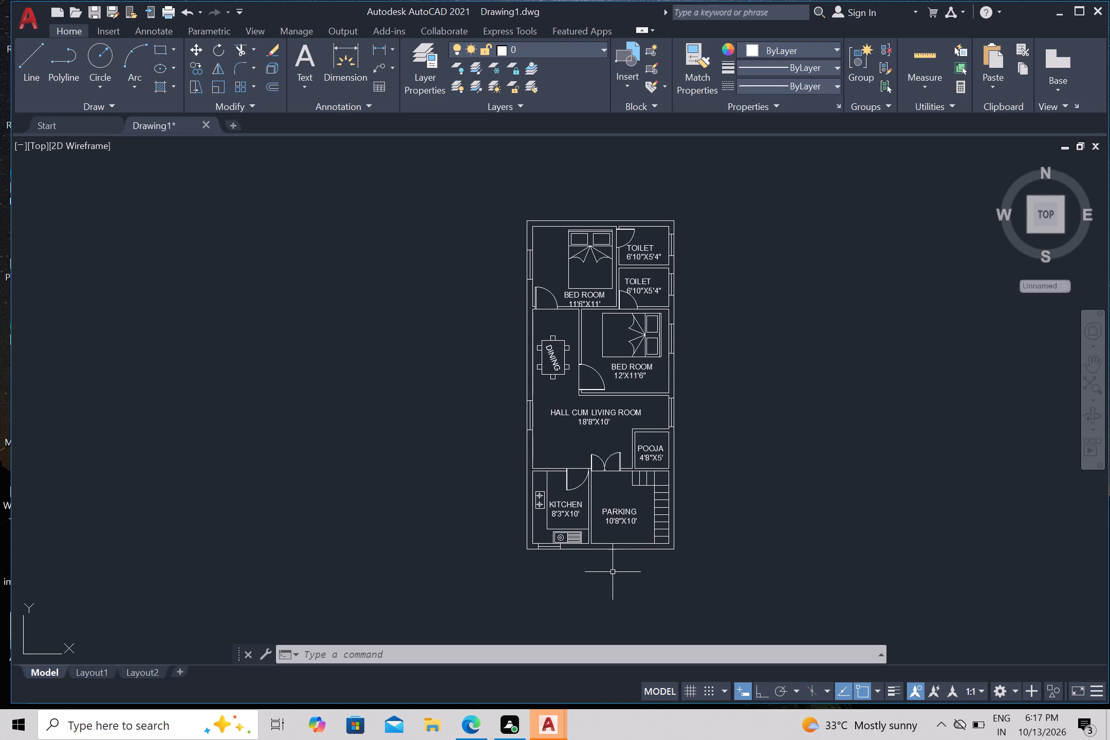
middle_drag(606, 578, 619, 519)
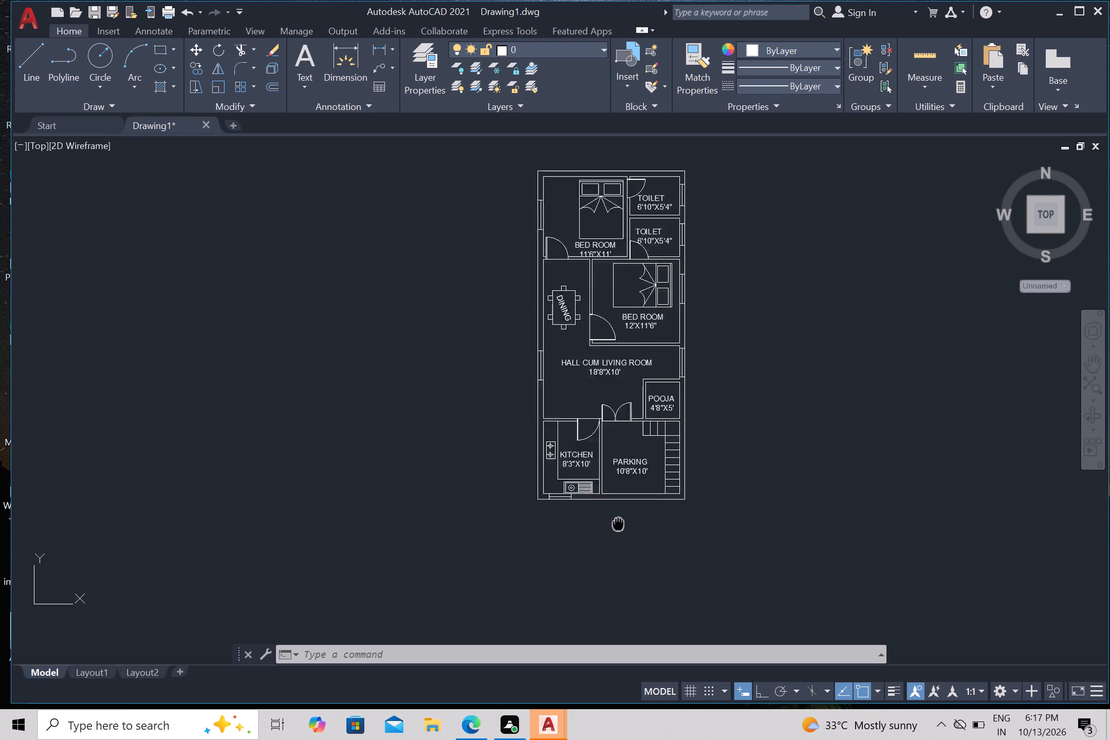
middle_drag(619, 519, 634, 463)
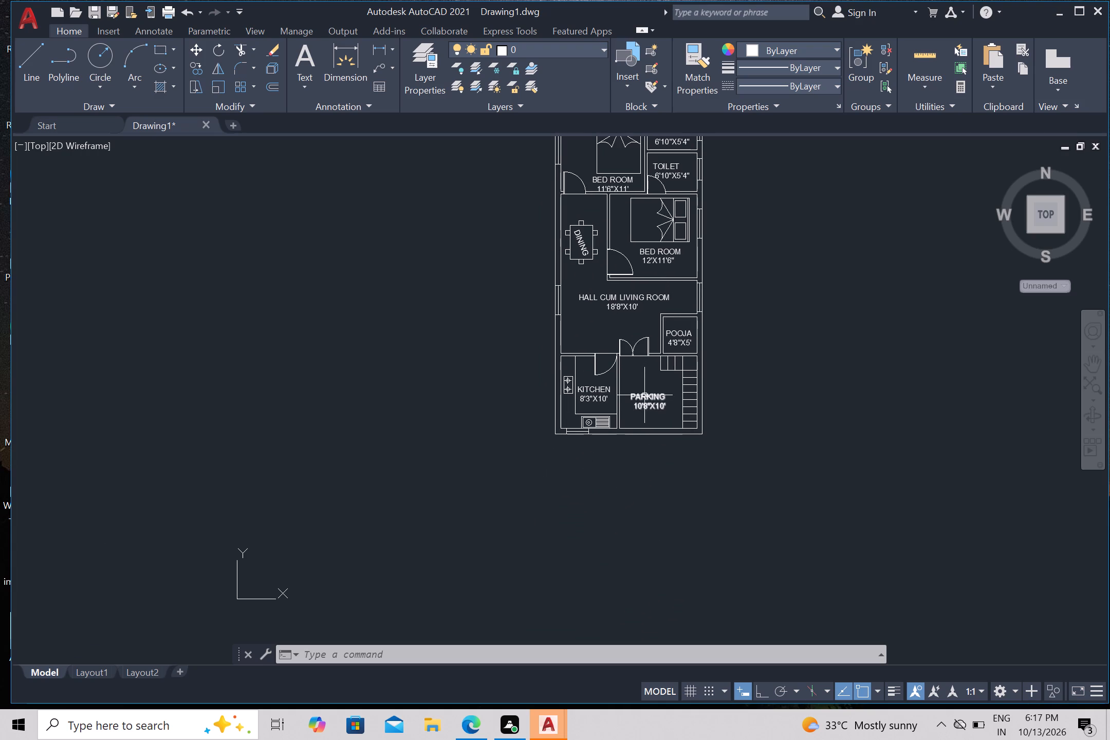
click(644, 396)
text(CO)
key(Return)
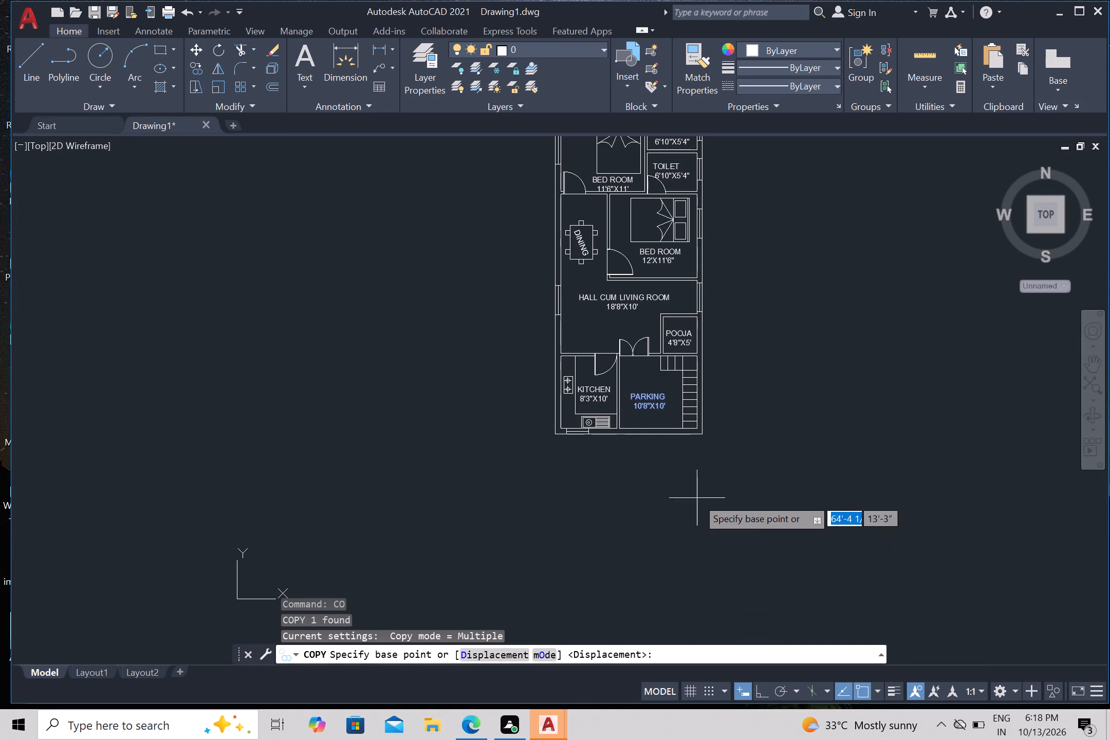
click(643, 401)
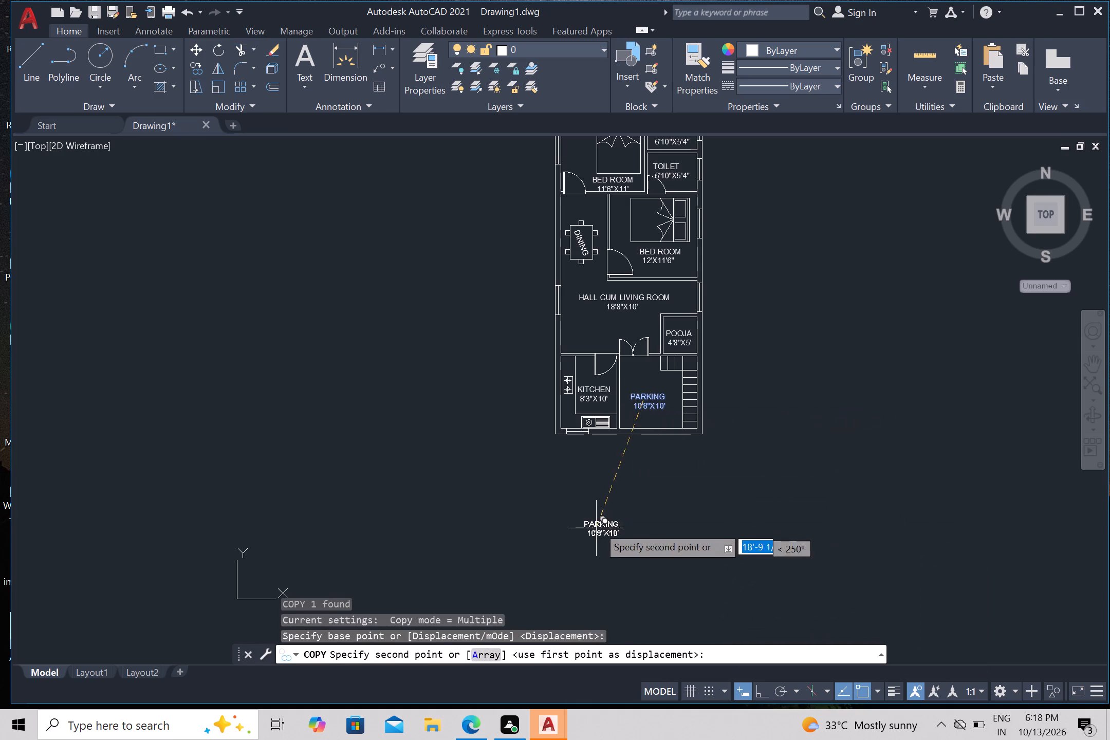
click(616, 465)
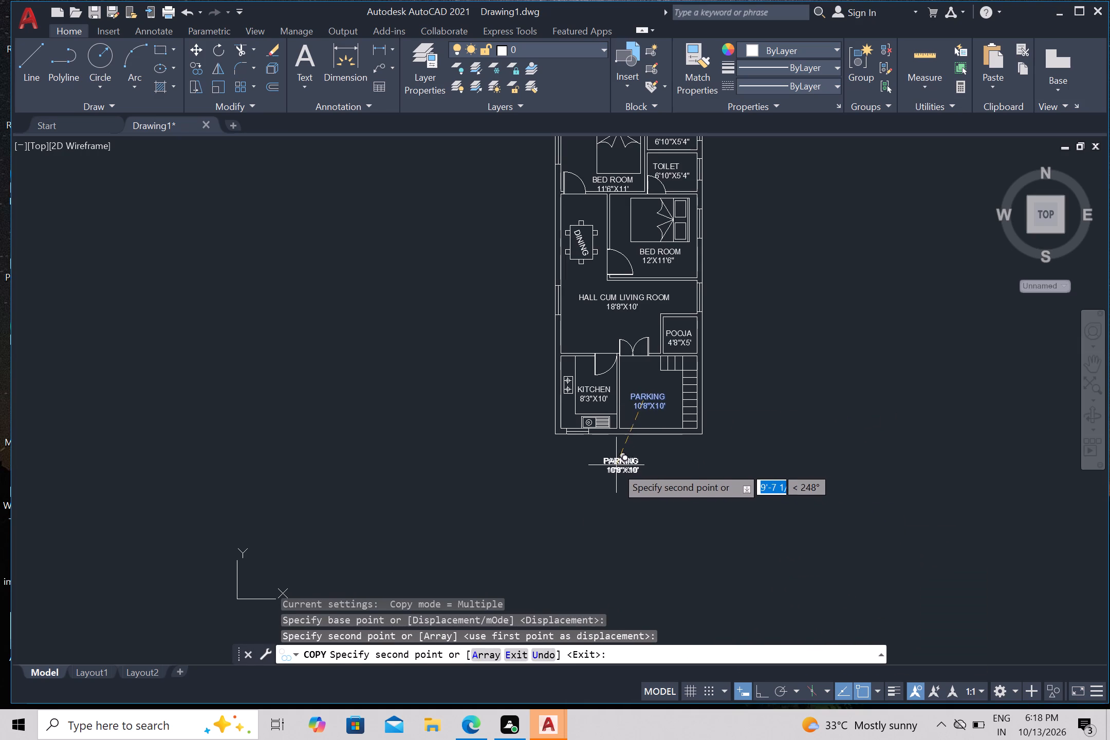
key(Escape)
Replace both lines of the copied label below the plan with GROUND FLOOR PLAN.
click(618, 467)
right_click(618, 467)
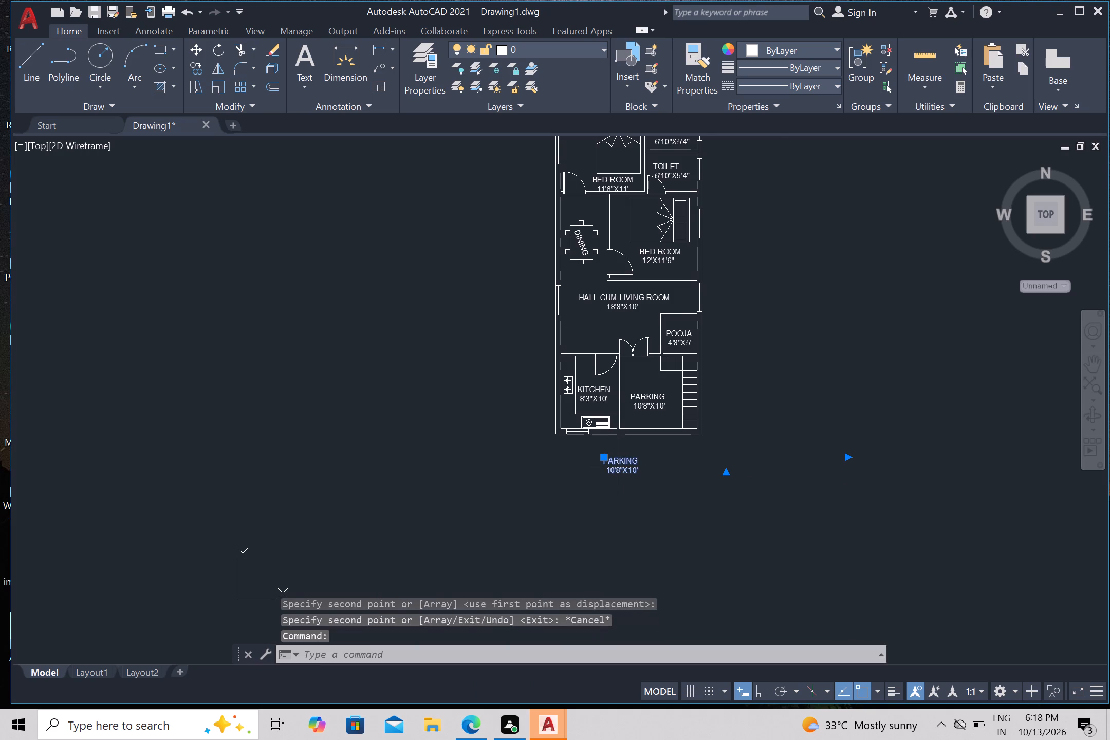
click(713, 139)
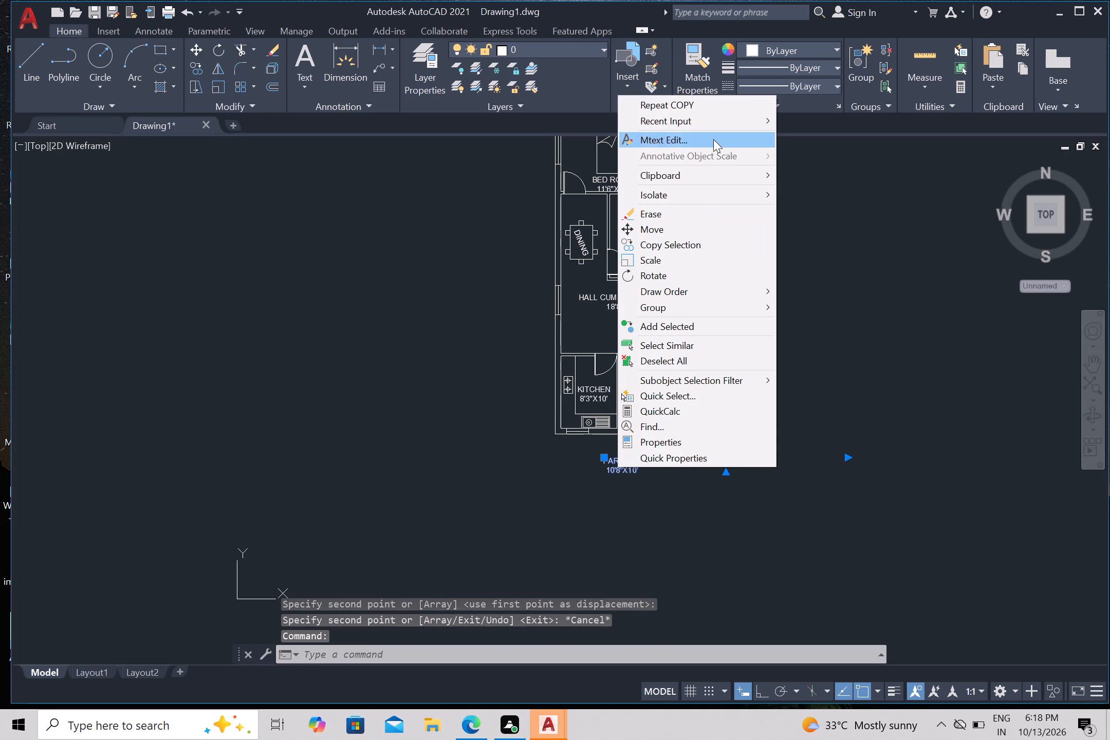
click(650, 466)
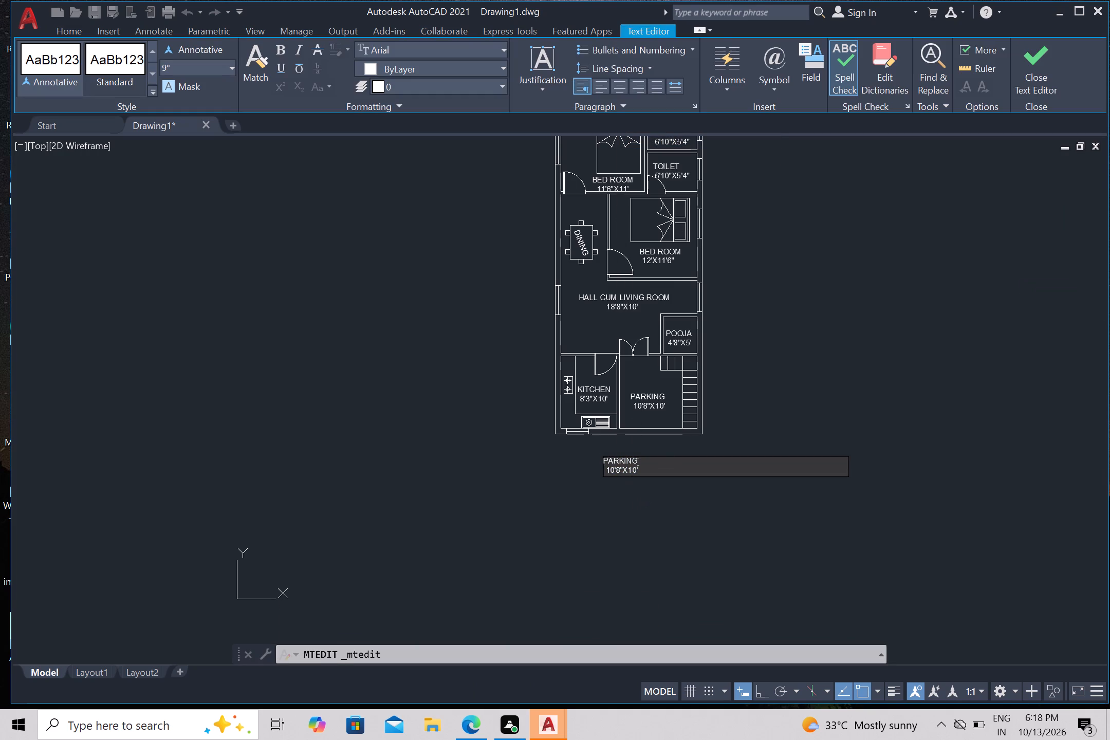
click(644, 470)
key(BackSpace)
key(BackSpace)
key(BackSpace)
key(BackSpace)
key(BackSpace)
key(BackSpace)
key(BackSpace)
key(BackSpace)
key(BackSpace)
key(BackSpace)
key(BackSpace)
key(BackSpace)
key(BackSpace)
key(BackSpace)
key(BackSpace)
key(BackSpace)
key(BackSpace)
key(BackSpace)
key(BackSpace)
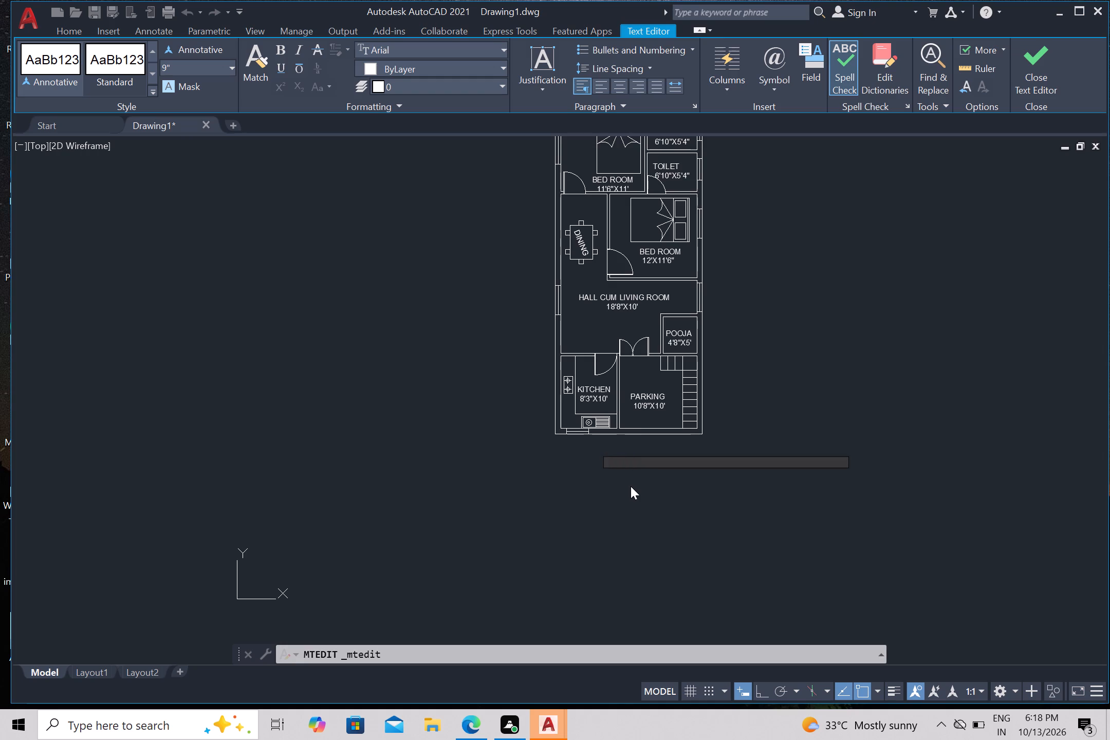
text(GR)
text(OUND FLO)
key(o)
text(R)
key(space)
key(p)
key(l)
key(a)
key(n)
click(695, 505)
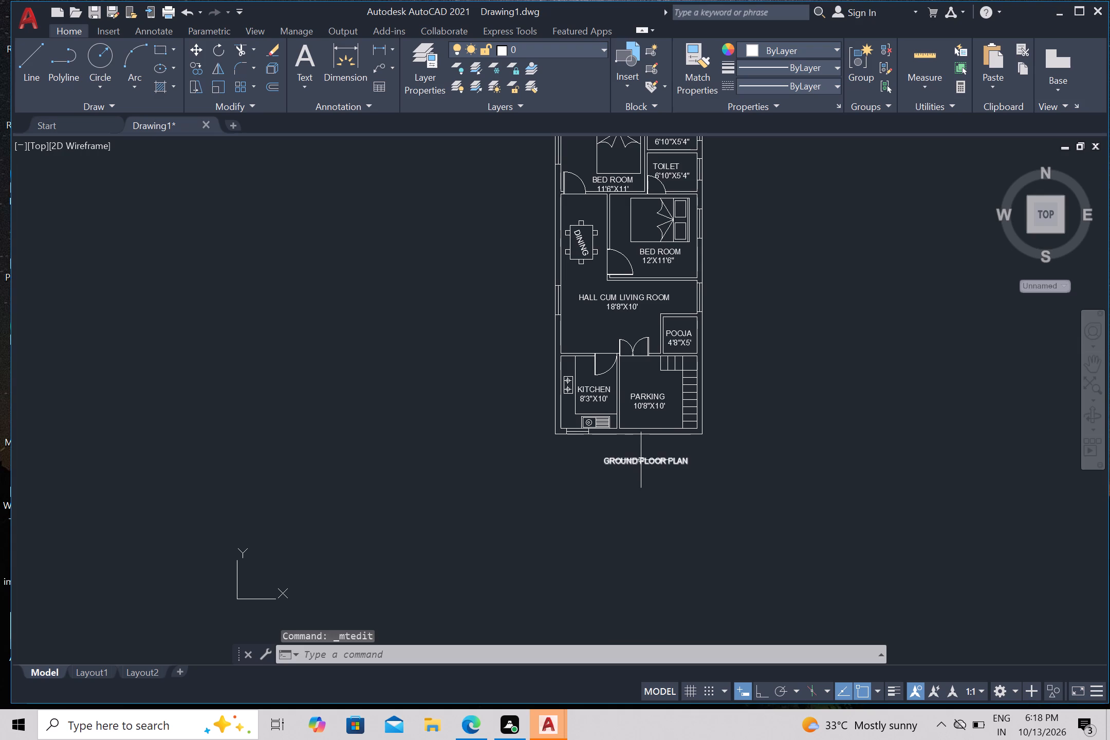
Set the text height of the GROUND FLOOR PLAN title to 12".
click(641, 460)
right_click(641, 458)
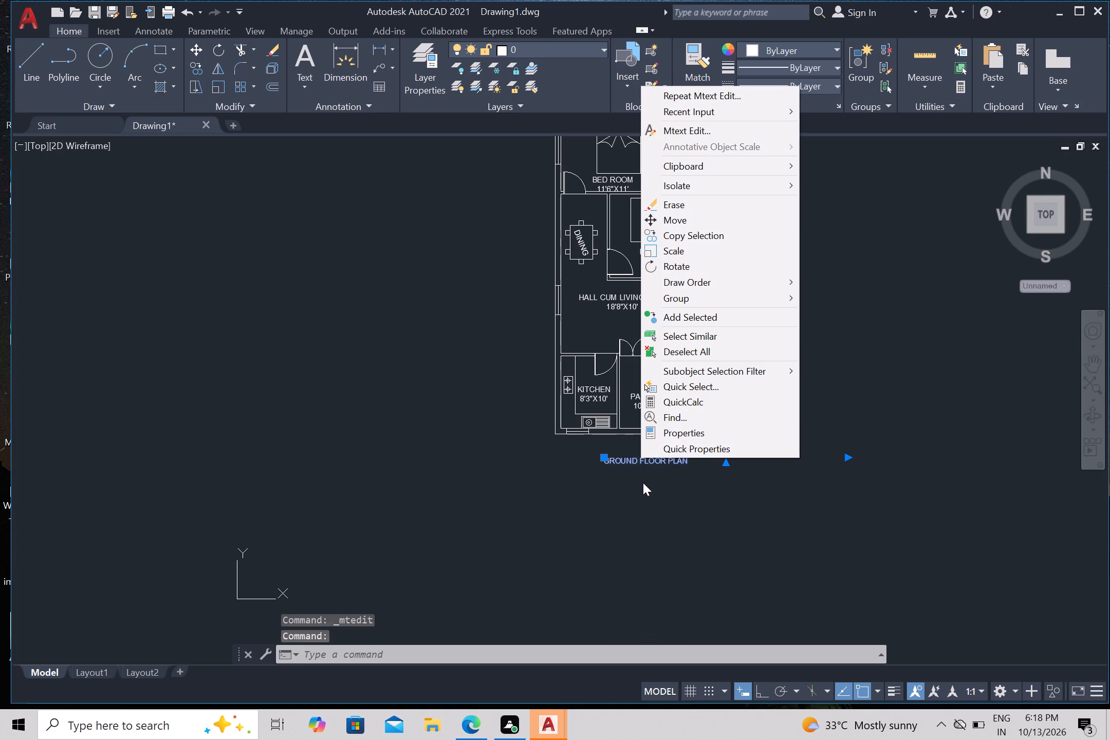
key(Escape)
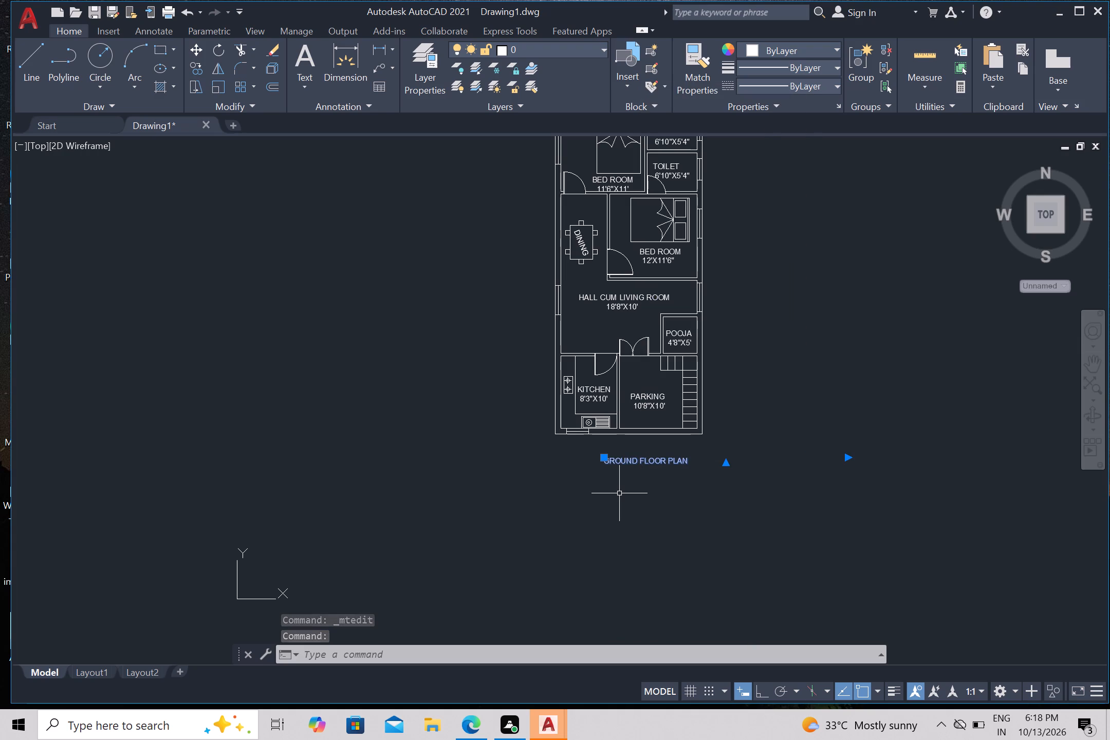
key(ctrl+1)
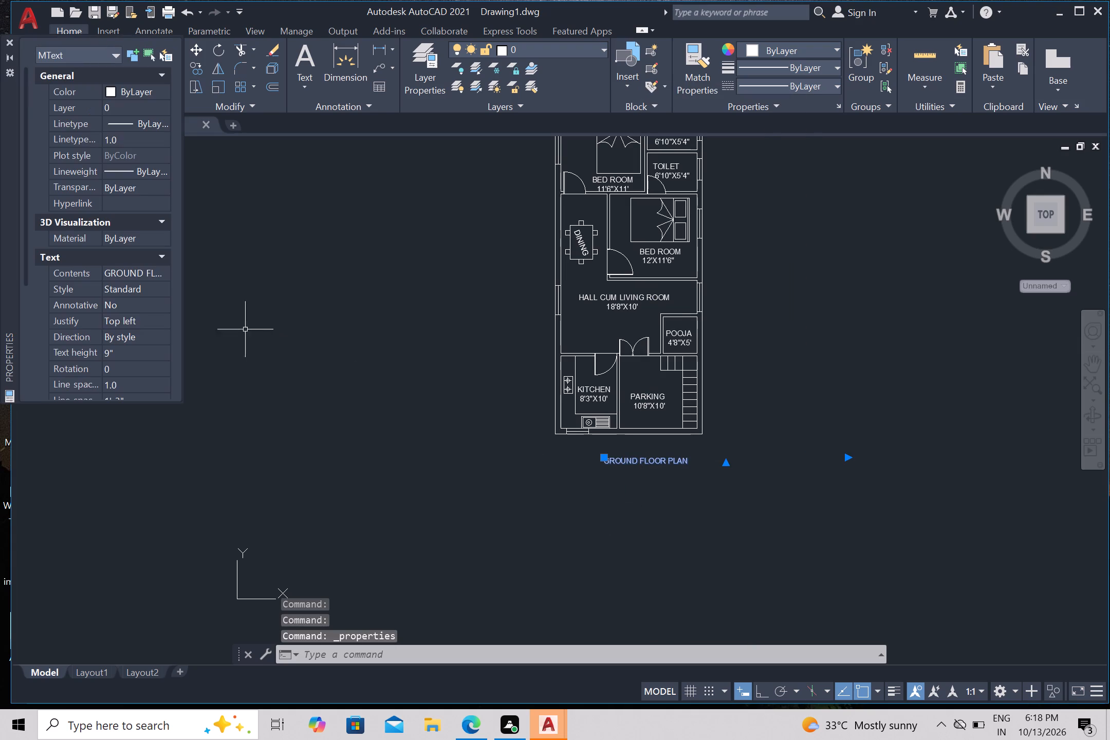
click(118, 354)
key(1)
key(2)
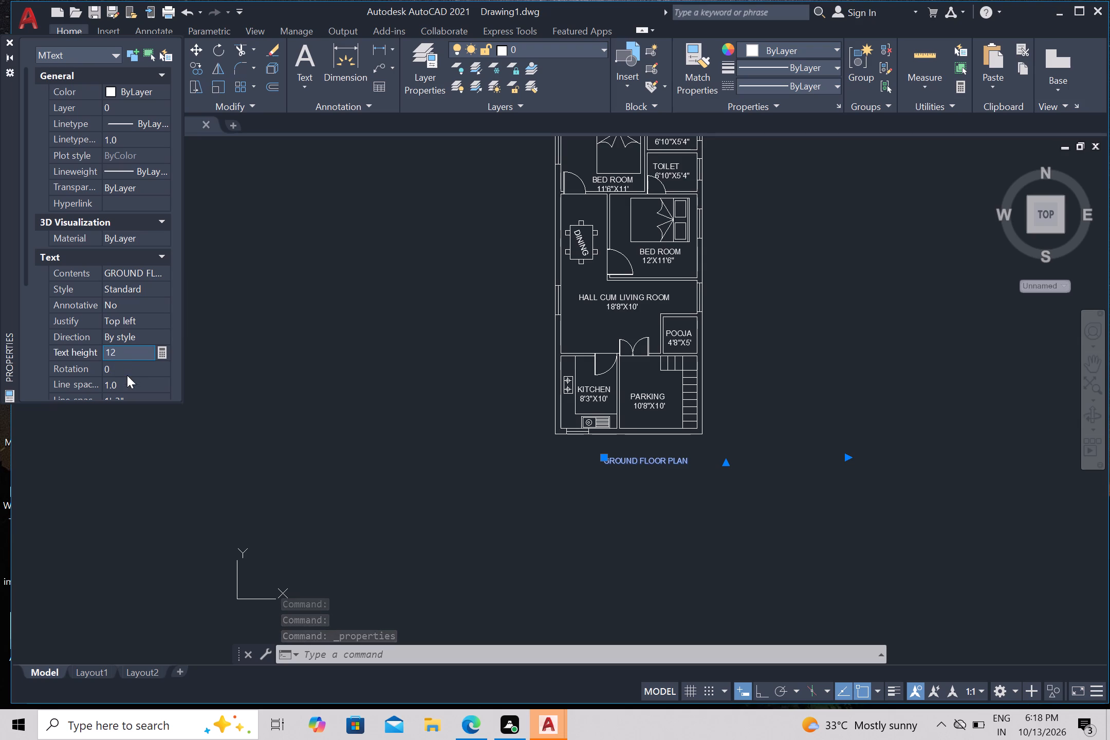
key(shift+quotedbl)
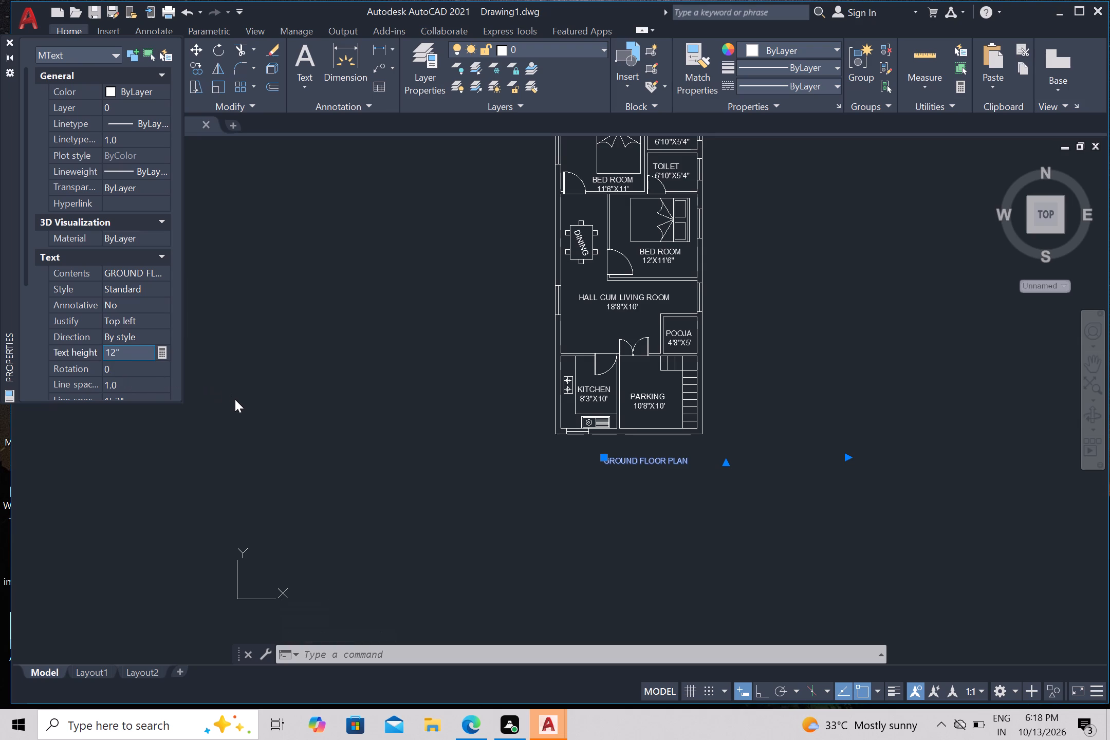
key(Return)
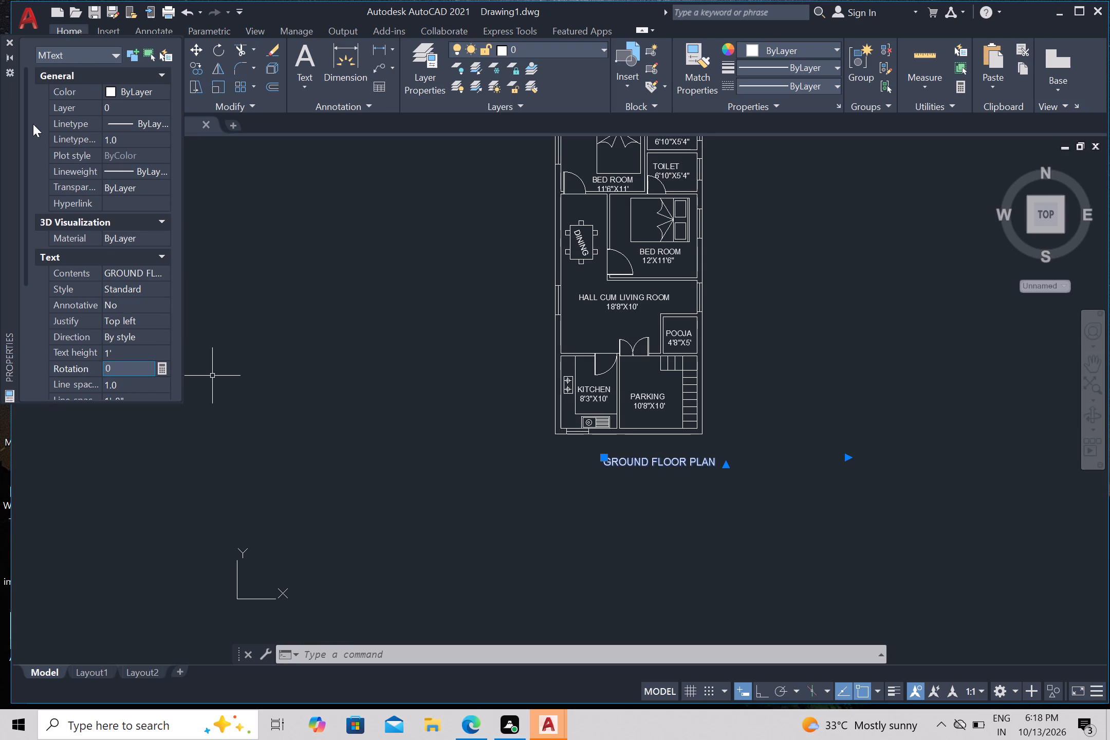
click(7, 41)
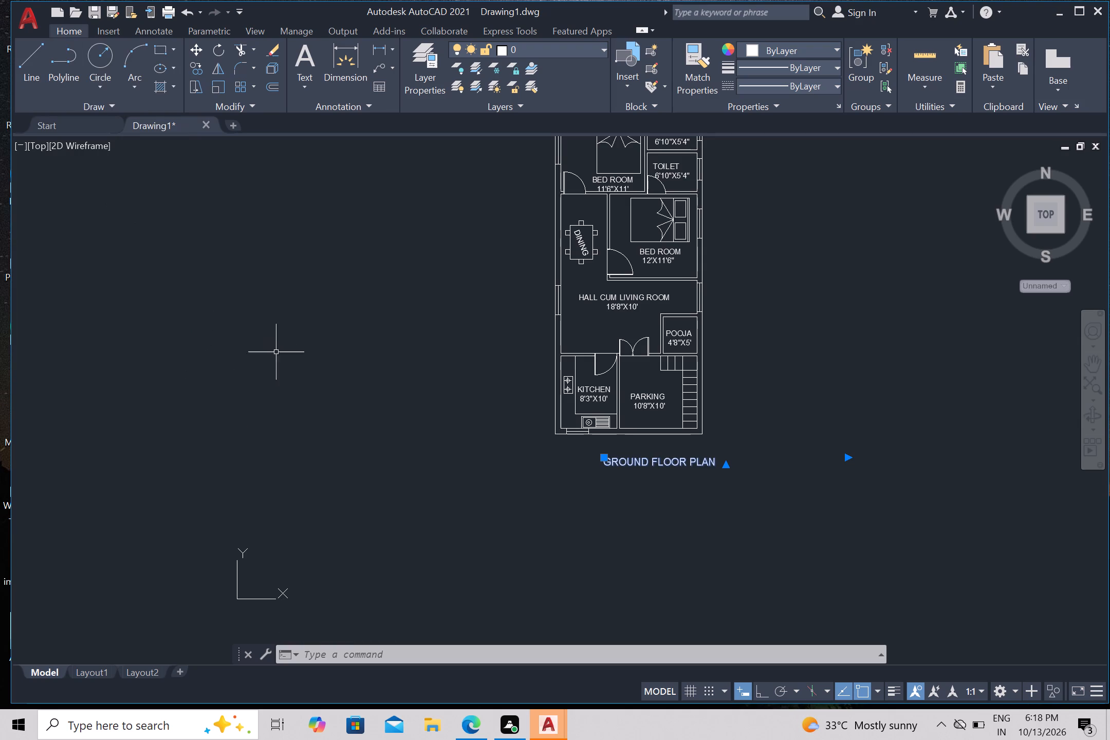
key(Escape)
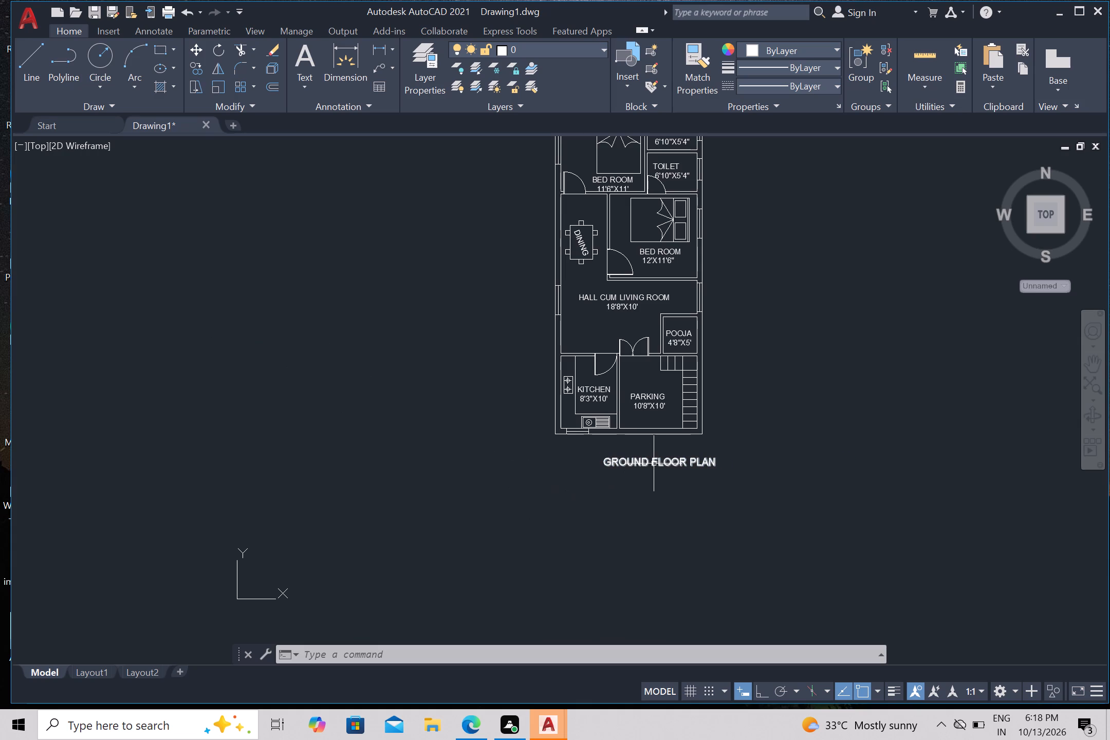
Move the GROUND FLOOR PLAN title so it sits centred below the plan's bottom outer wall.
click(654, 464)
key(m)
key(Return)
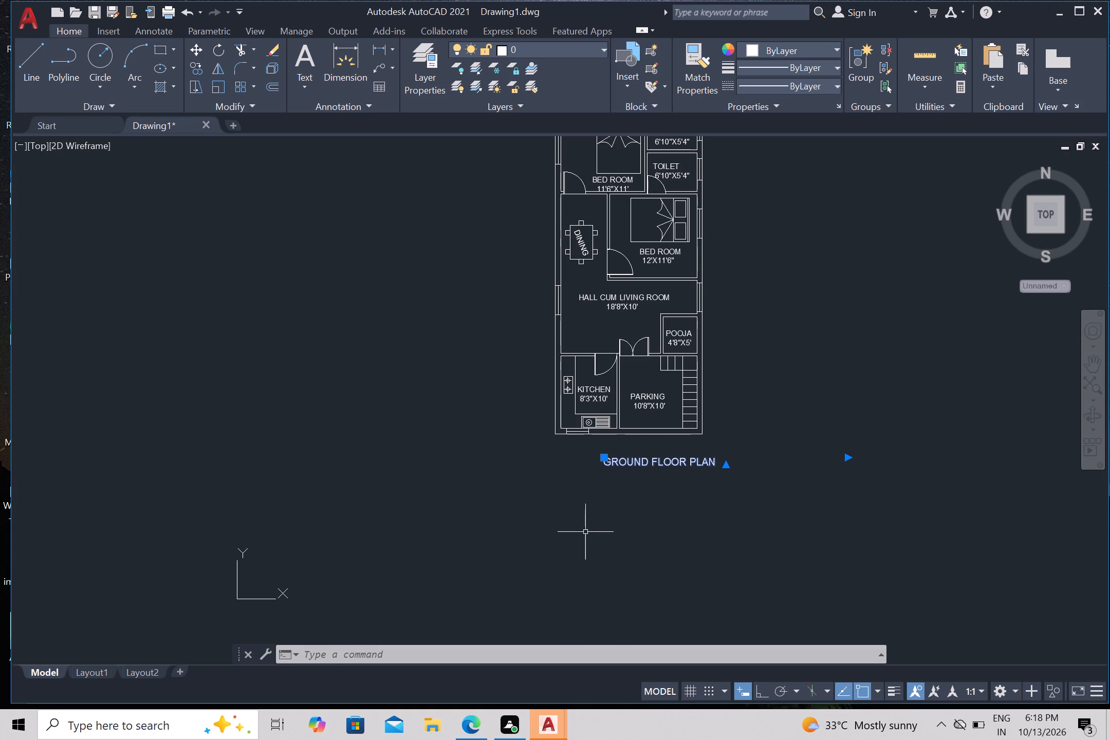
click(656, 460)
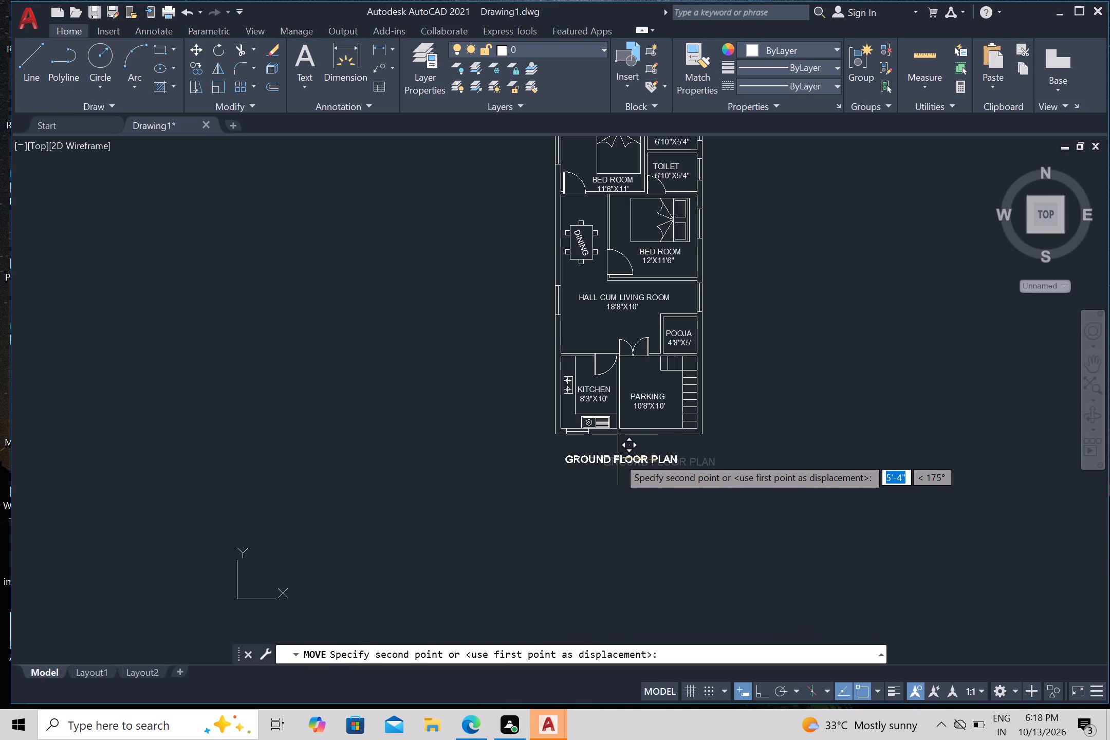
click(632, 455)
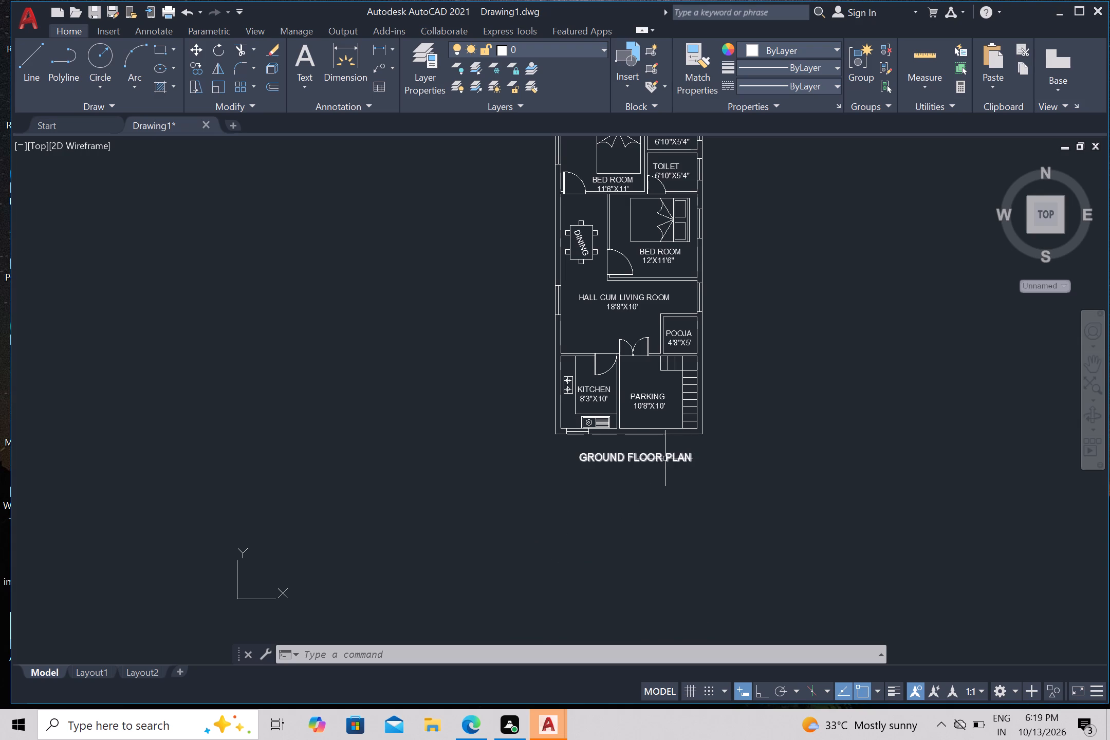
With Ortho on, draw vertical lines down across the bottom wall from the parking's kitchen-side corner and the foot of the stair's inner edge.
scroll(665, 458, up, 2)
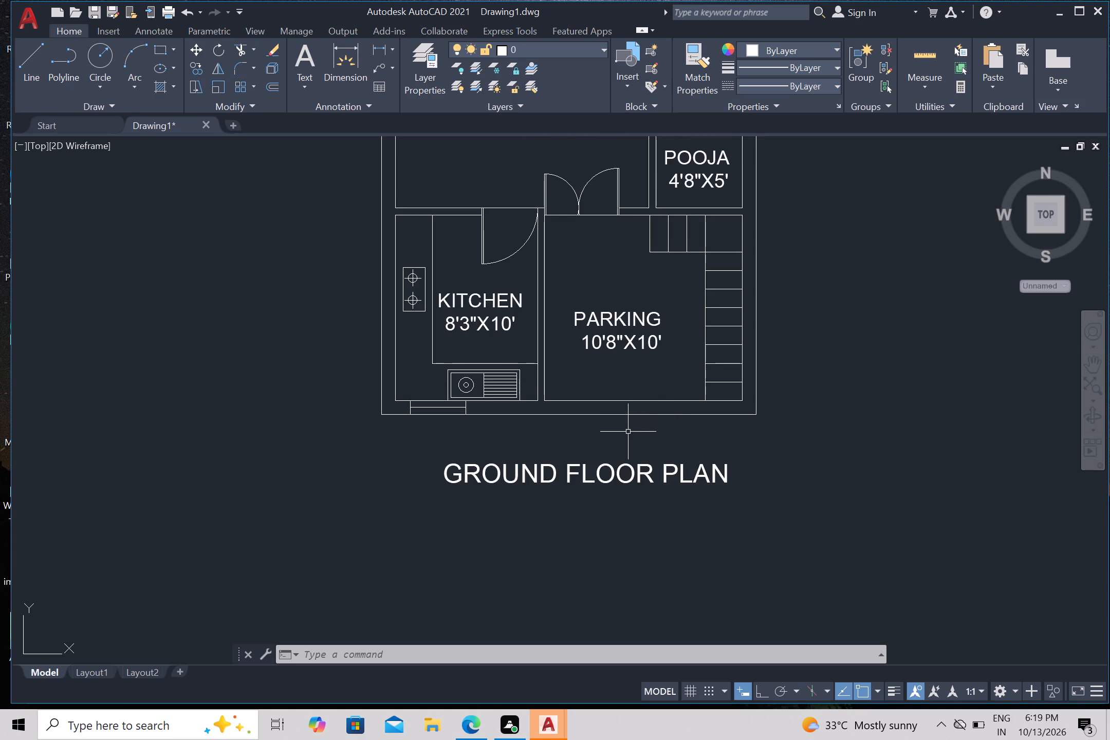
key(Escape)
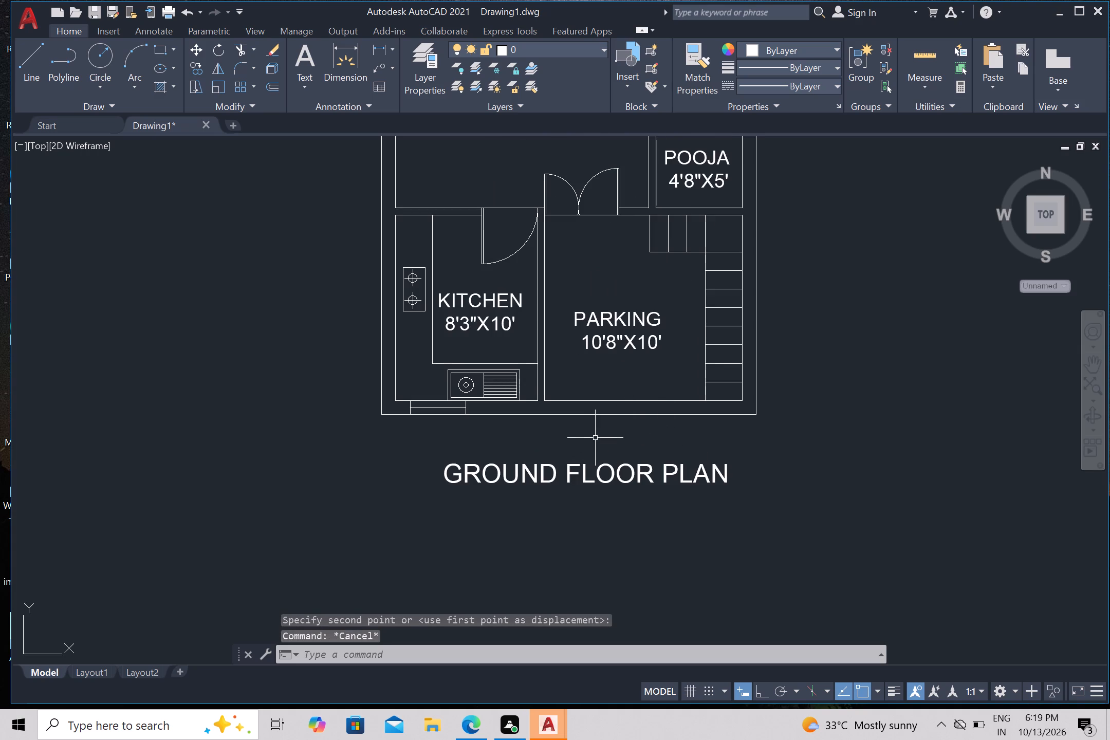
key(l)
key(Return)
scroll(558, 427, up, 2)
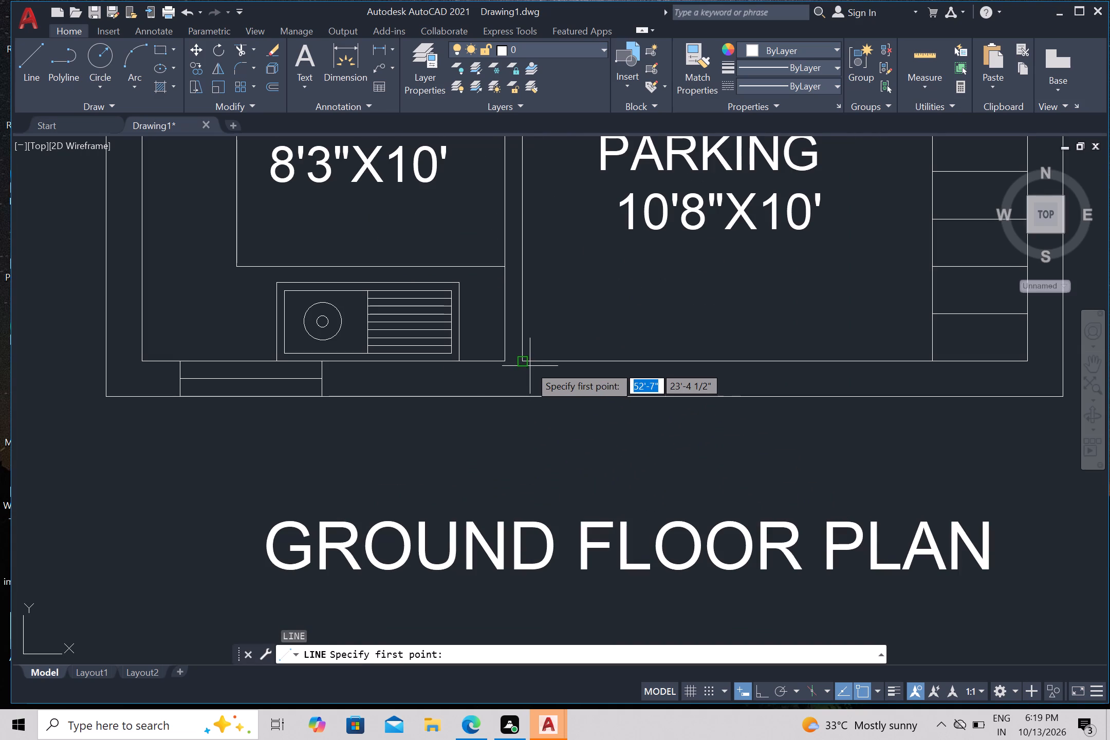
click(522, 364)
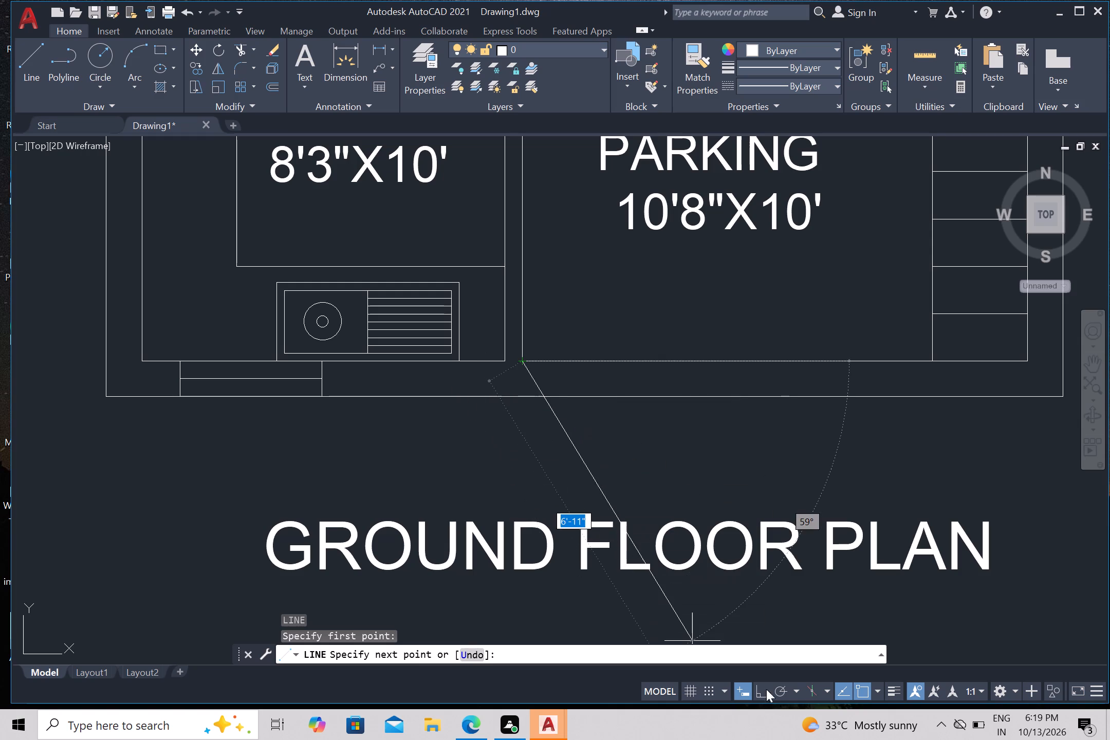
click(760, 688)
click(556, 463)
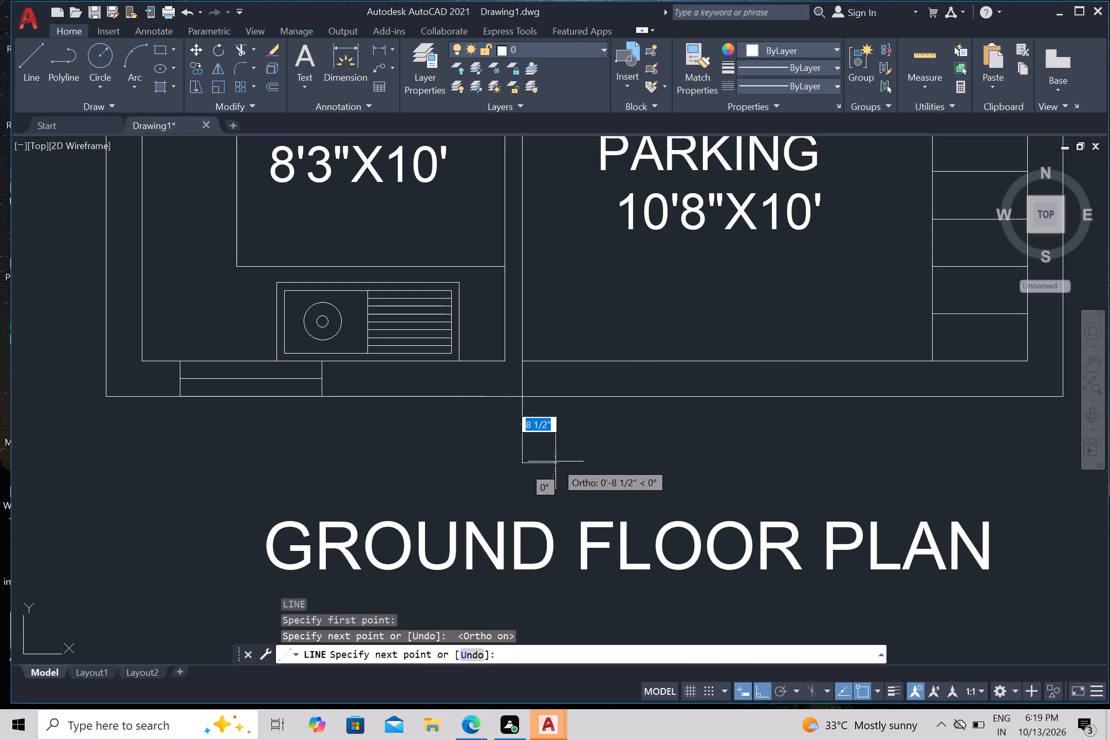
key(Escape)
key(Return)
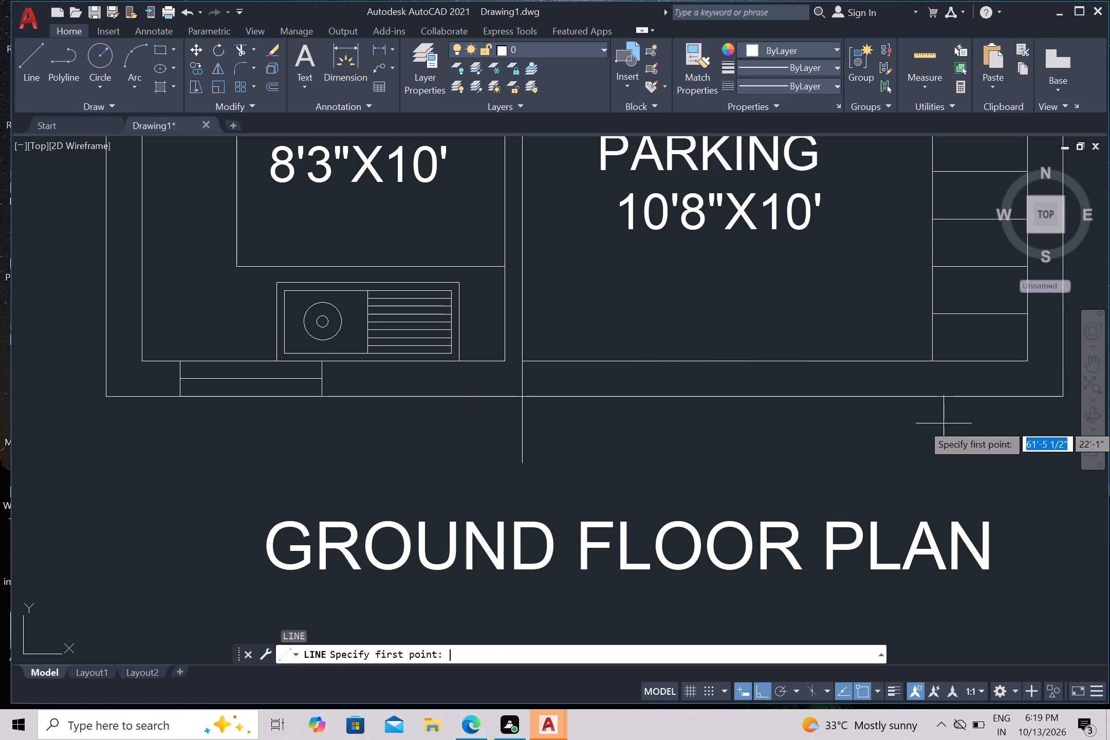
click(931, 364)
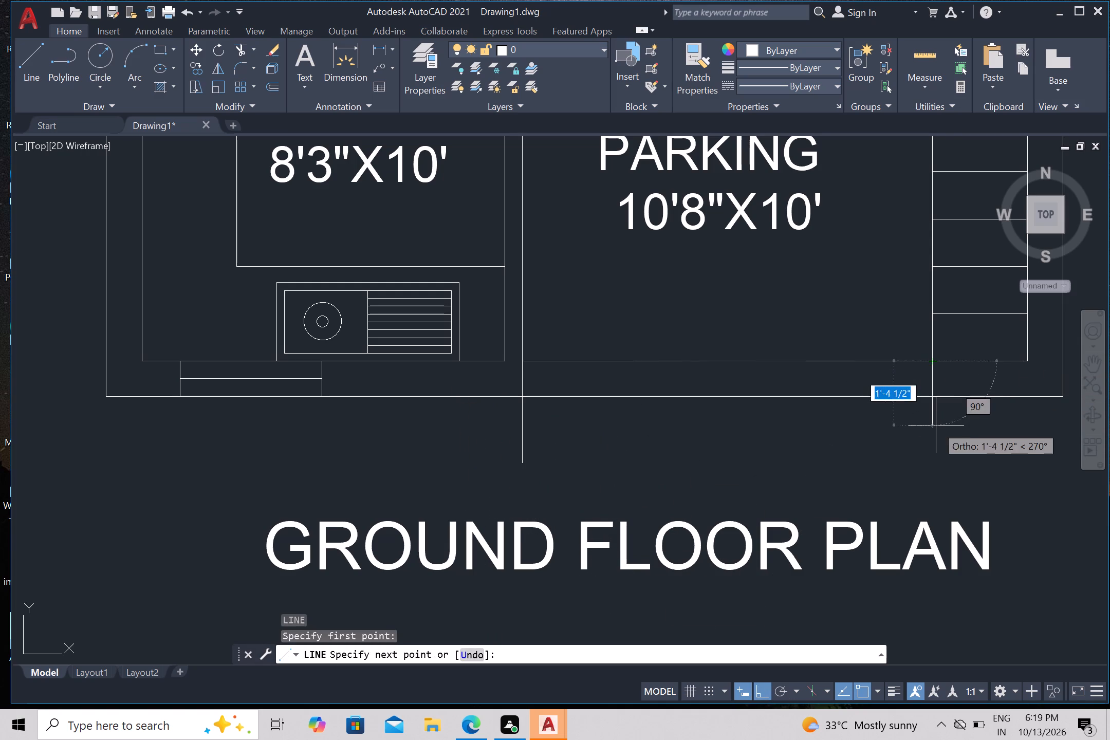
click(936, 425)
key(Return)
Trim the parking's inner bottom wall line between the kitchen wall and stairs, plus the vertical lines' overhangs and the stub below the stairs.
key(t)
key(r)
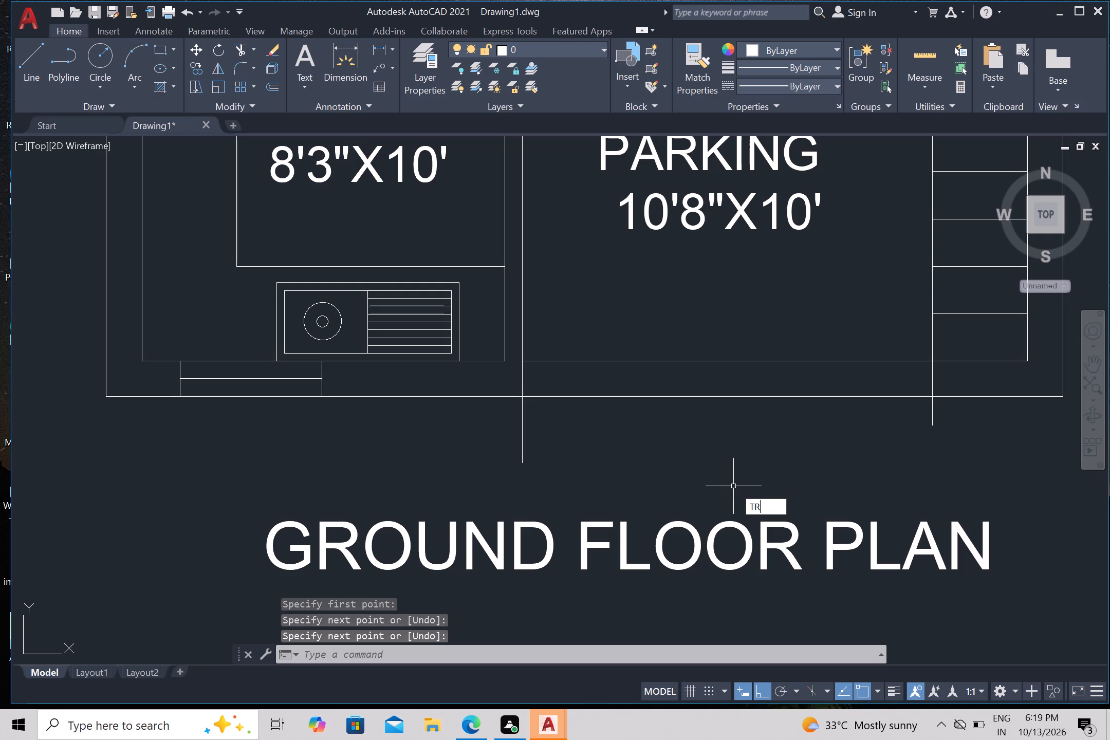
key(Return)
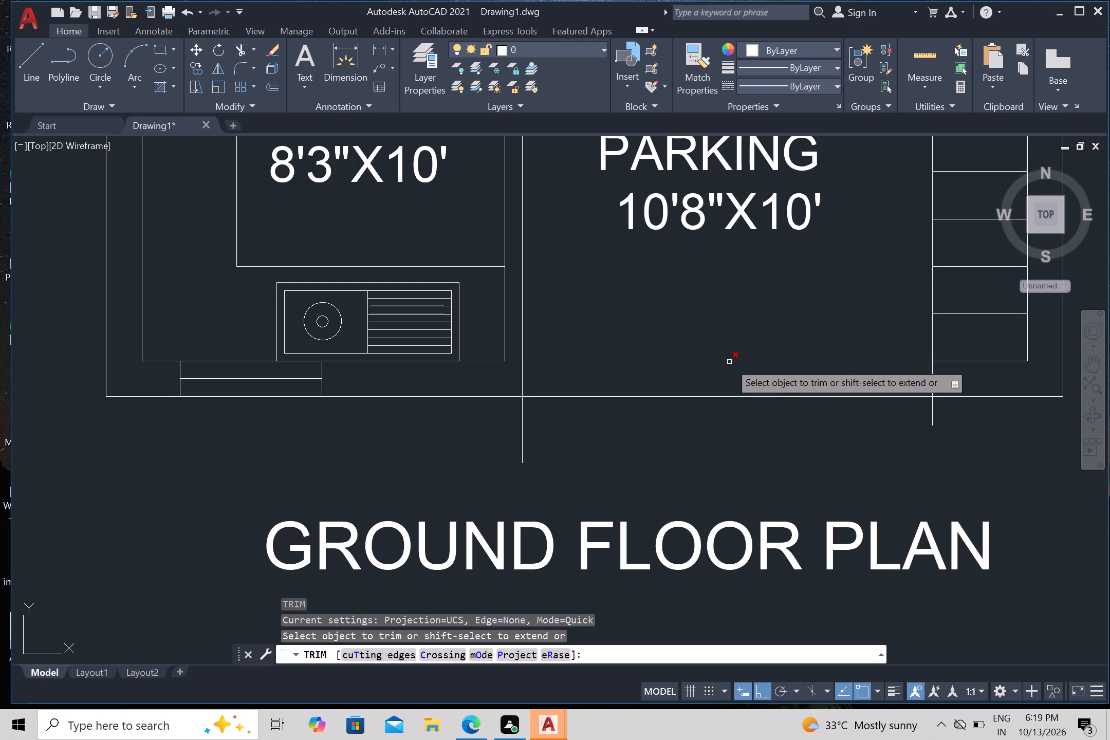
click(729, 362)
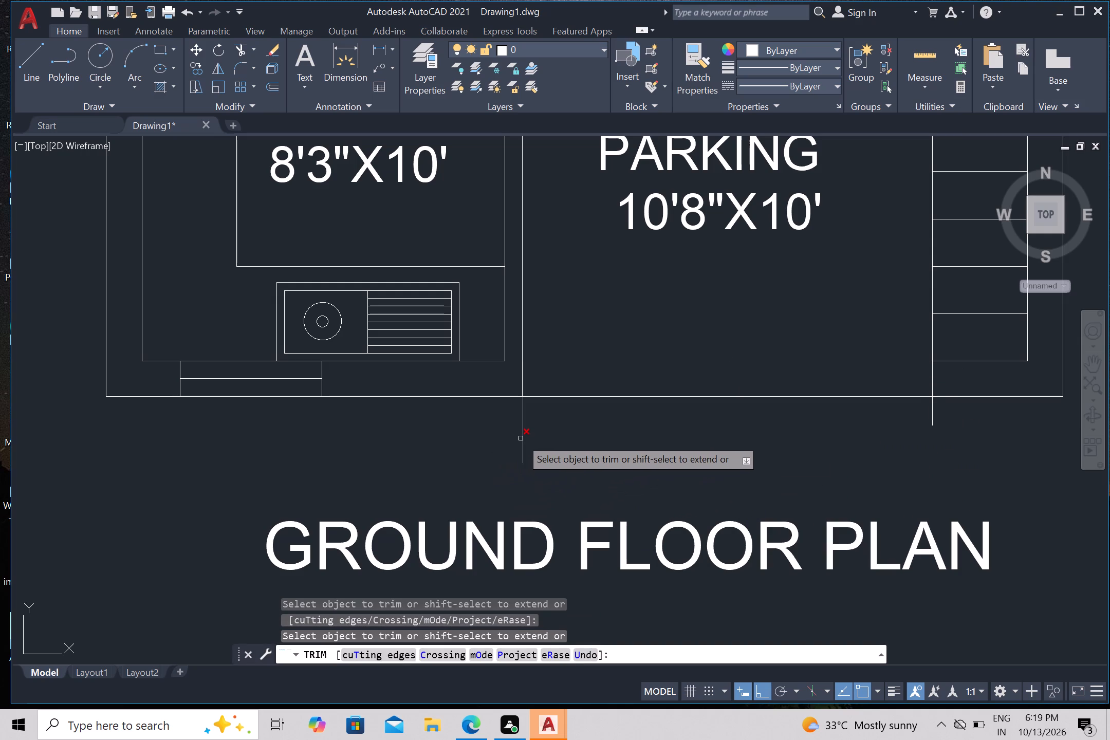
click(521, 438)
click(932, 425)
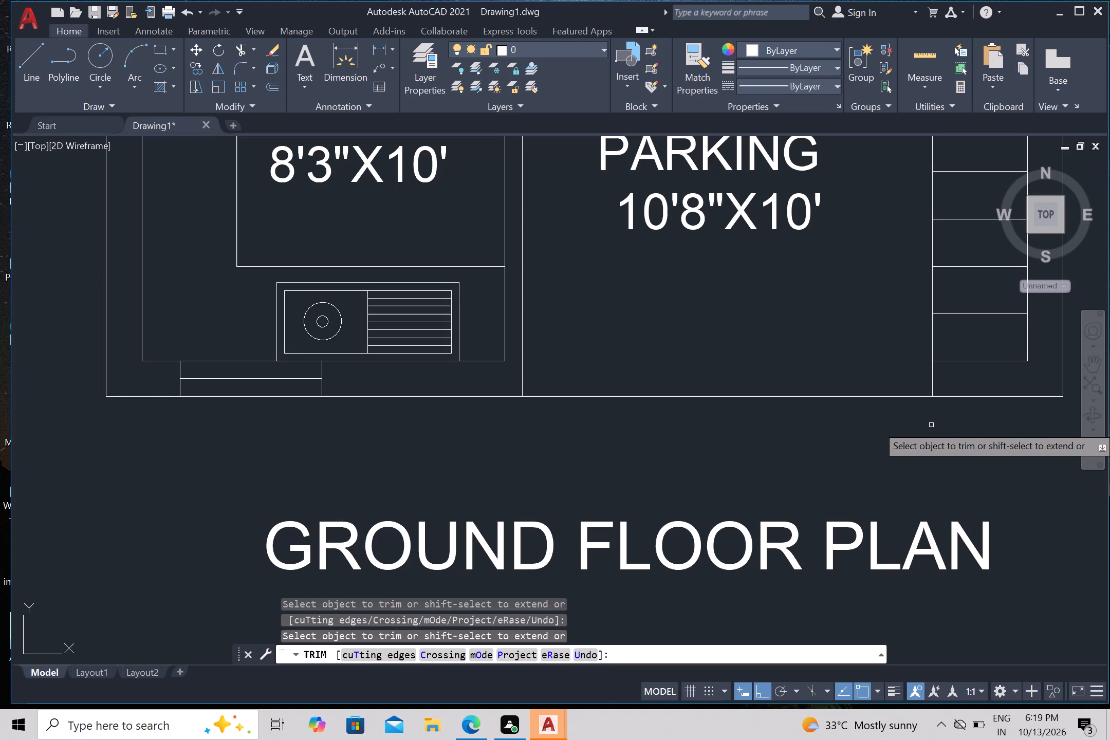
scroll(929, 425, down, 2)
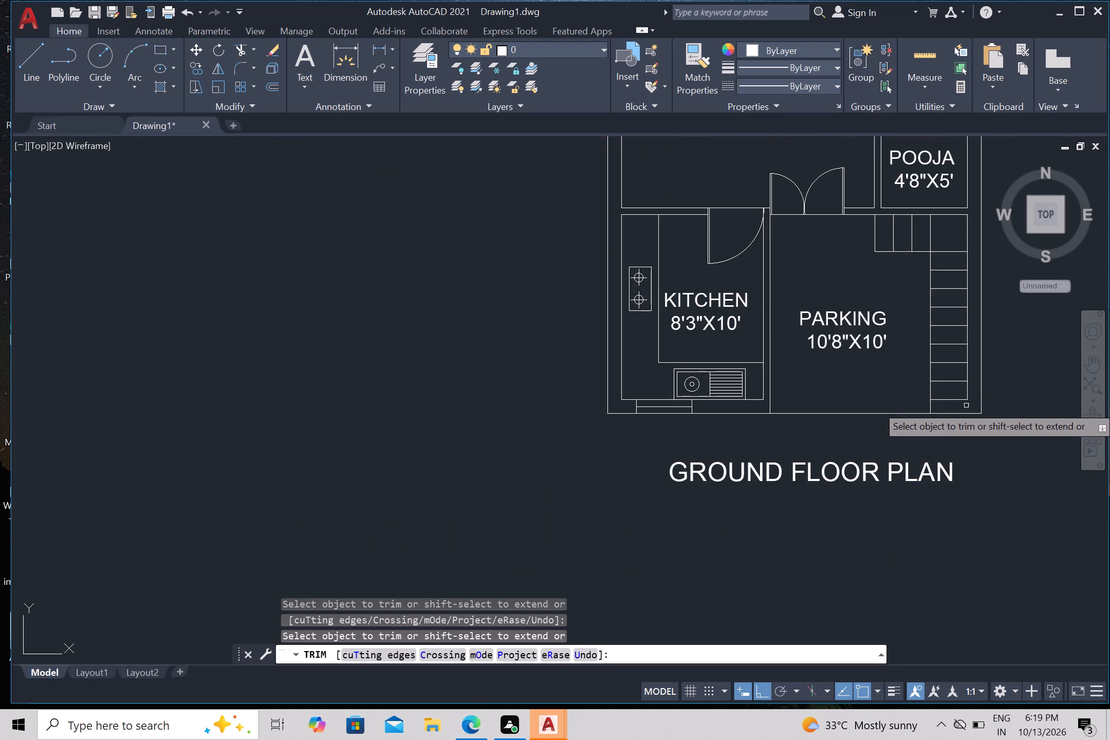
click(932, 408)
Trim away the lowest stair tread in the parking area, including both side segments and its bottom line.
middle_drag(969, 453, 966, 453)
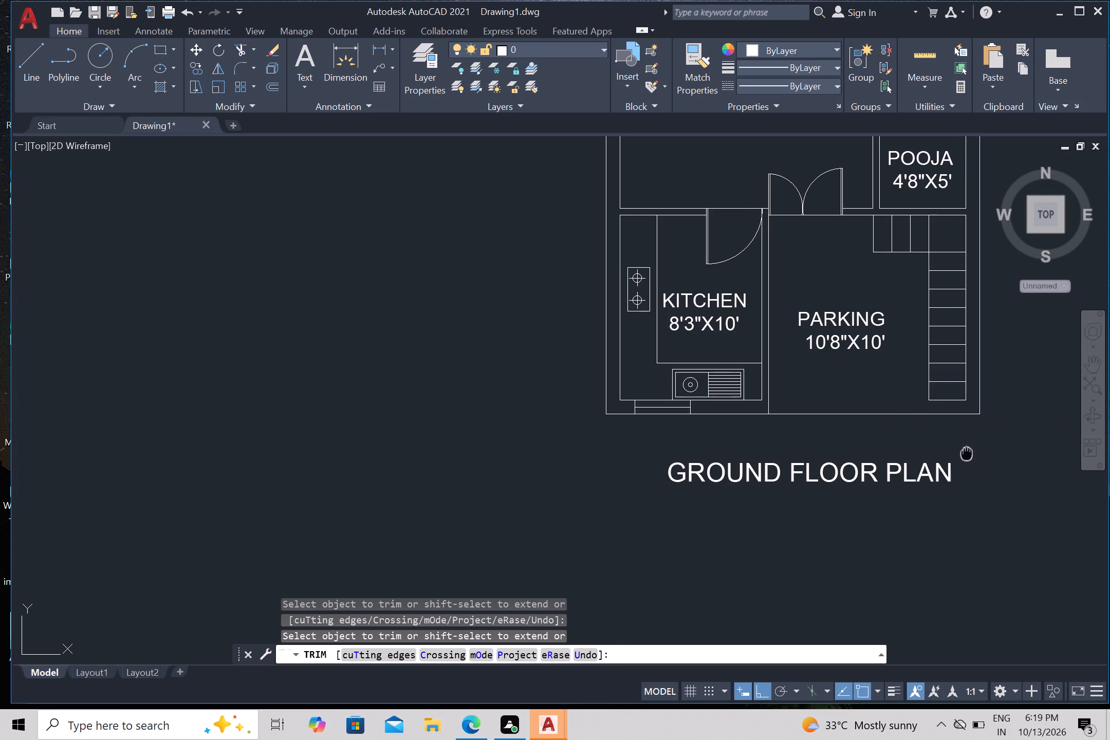
middle_drag(966, 453, 932, 457)
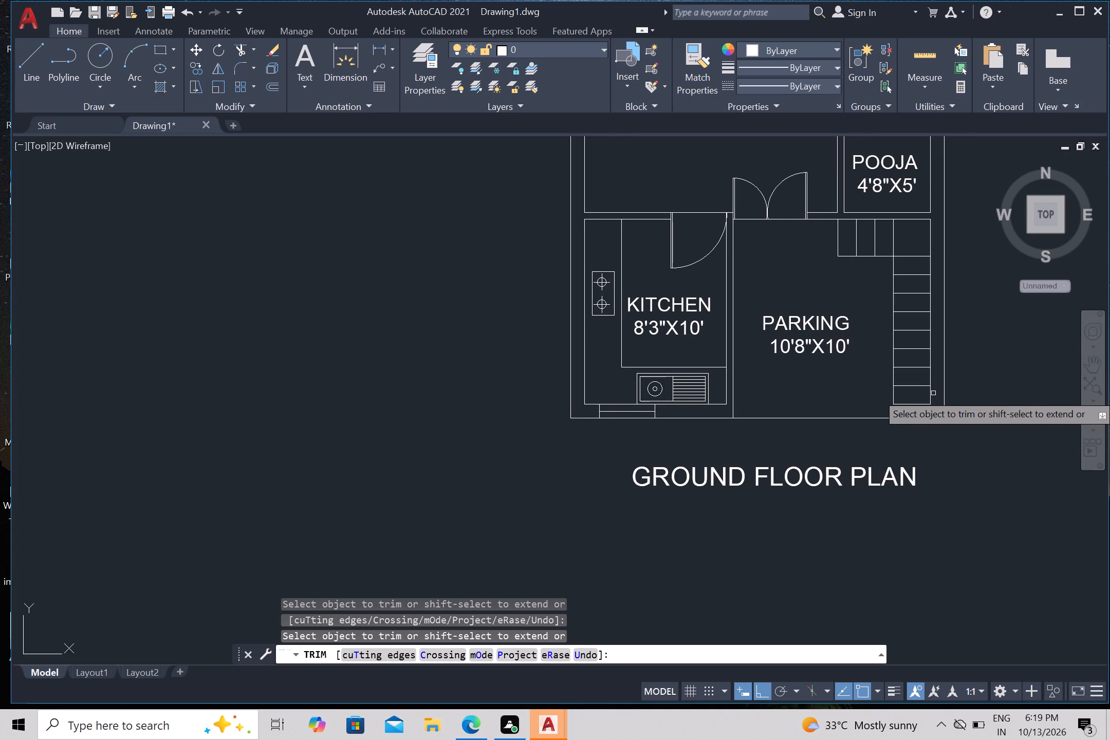
click(932, 394)
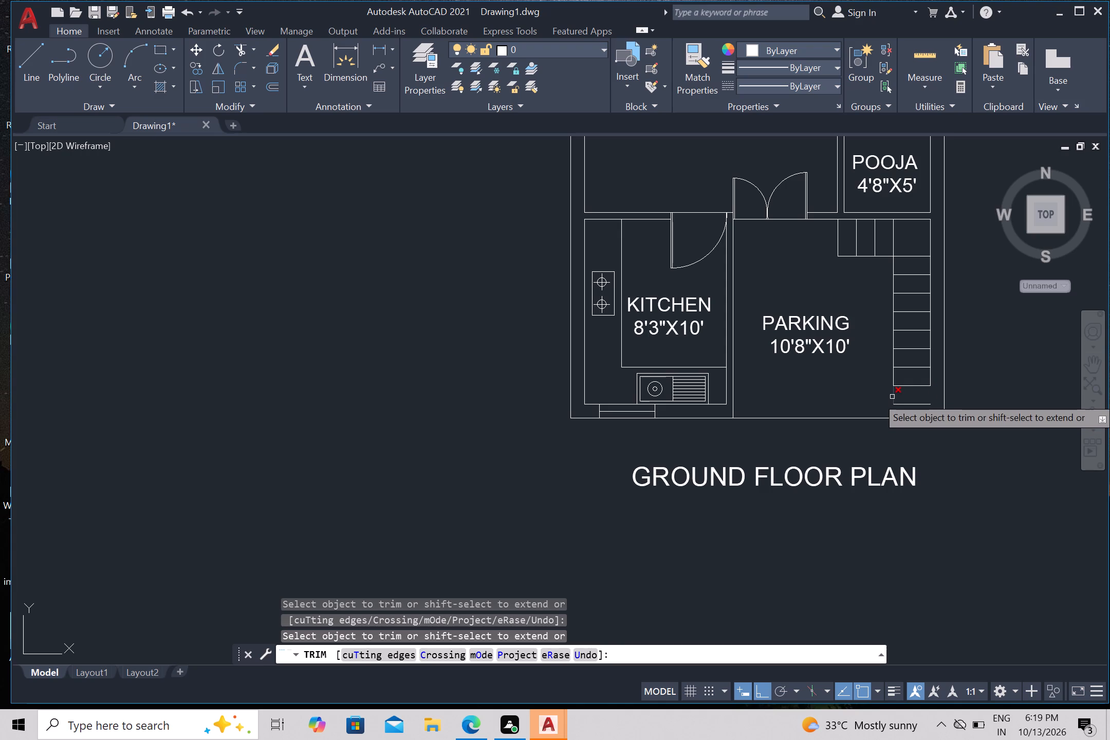
click(892, 397)
click(908, 409)
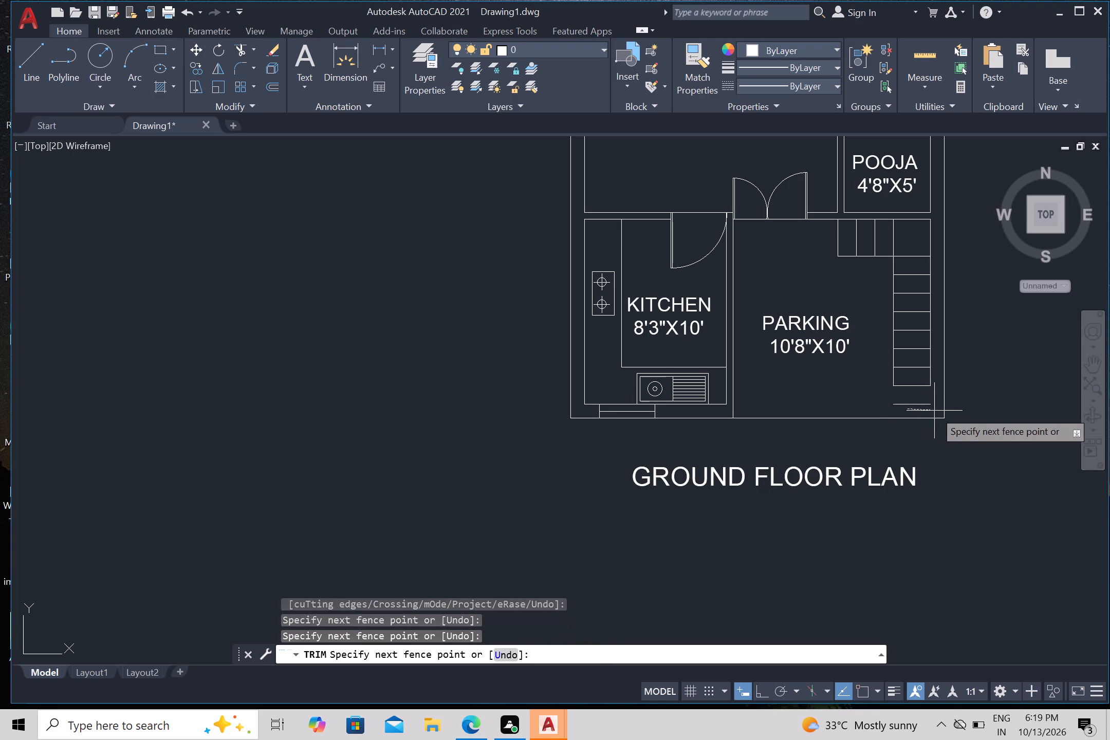
click(913, 401)
middle_drag(927, 453, 893, 437)
key(Escape)
Draw a vertical line from the outer-wall-side corner of the stair's foot down past the bottom outer wall line.
key(l)
key(Return)
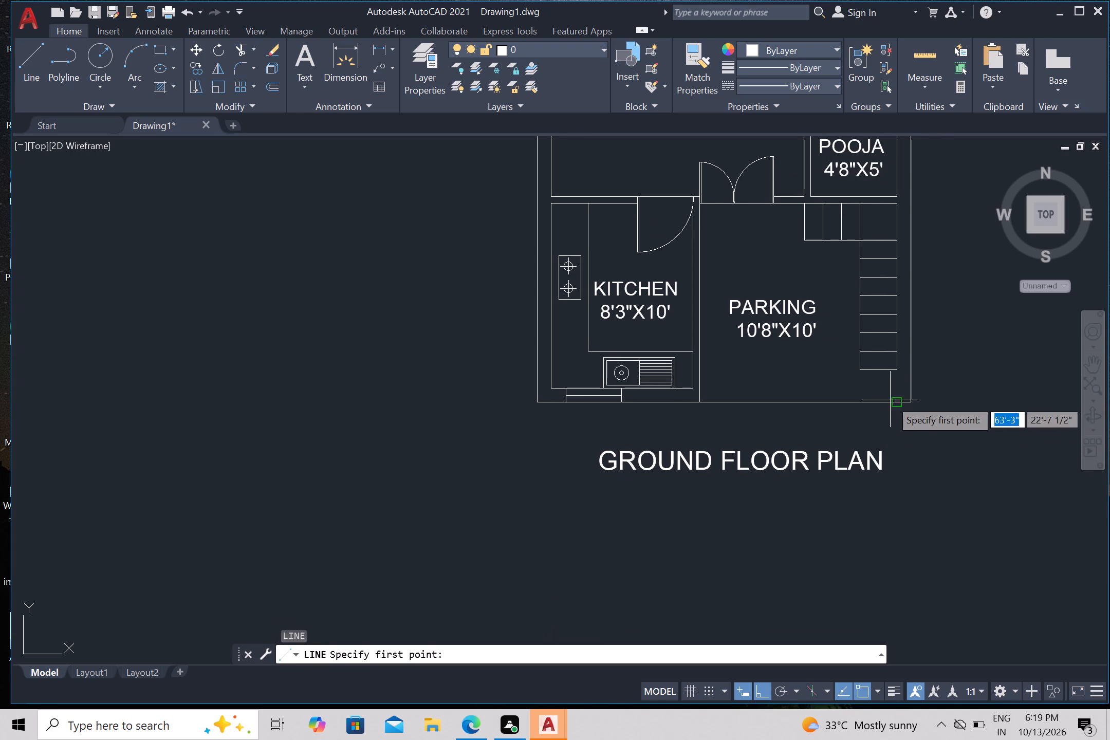
click(897, 378)
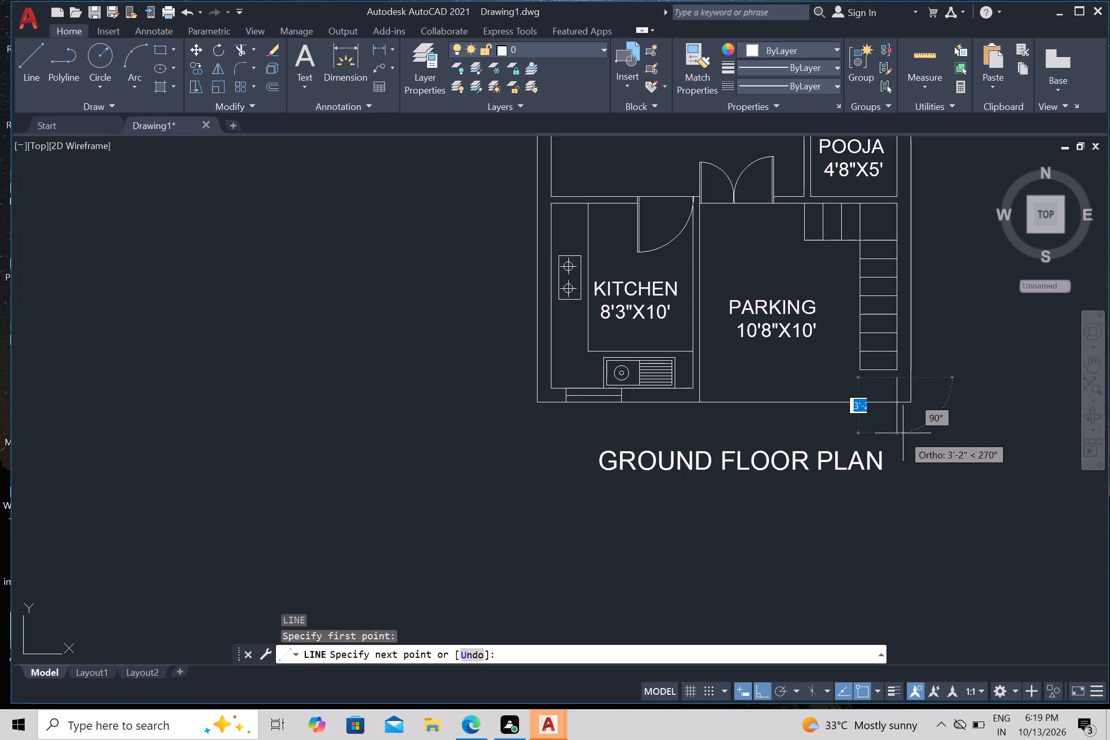
key(Return)
key(Return)
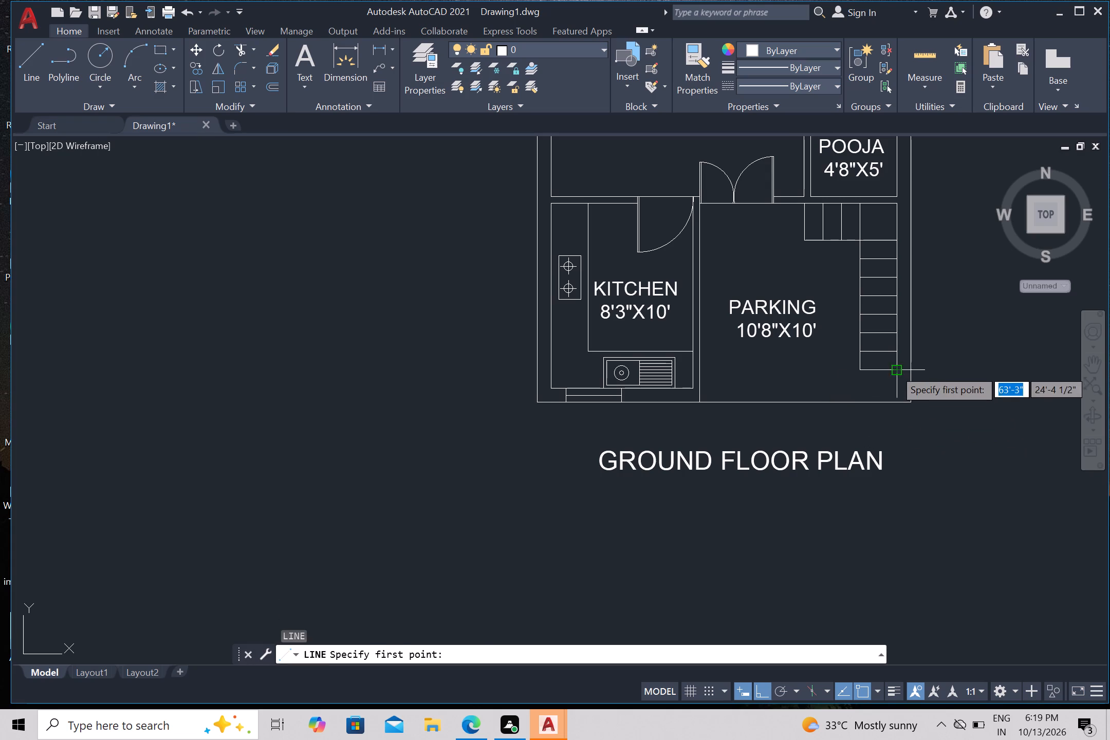
click(894, 369)
click(888, 416)
key(Return)
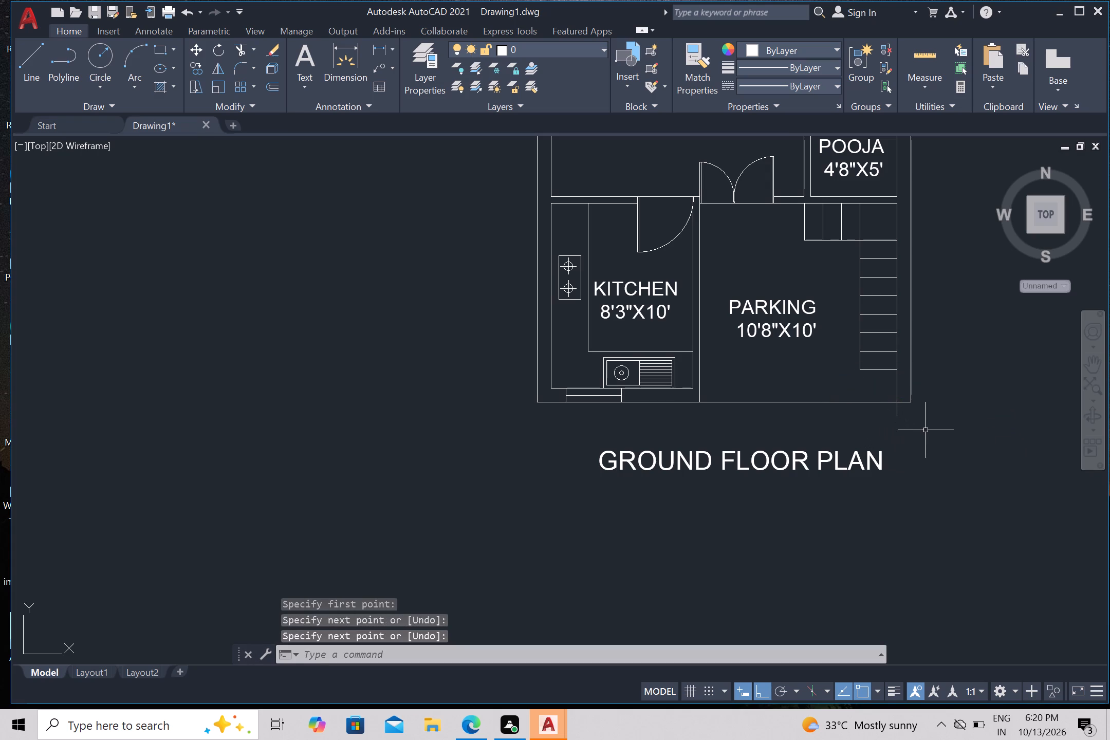
Trim the part of the new vertical line that projects below the bottom outer wall line.
key(t)
key(r)
key(Return)
click(899, 414)
scroll(895, 412, down, 1)
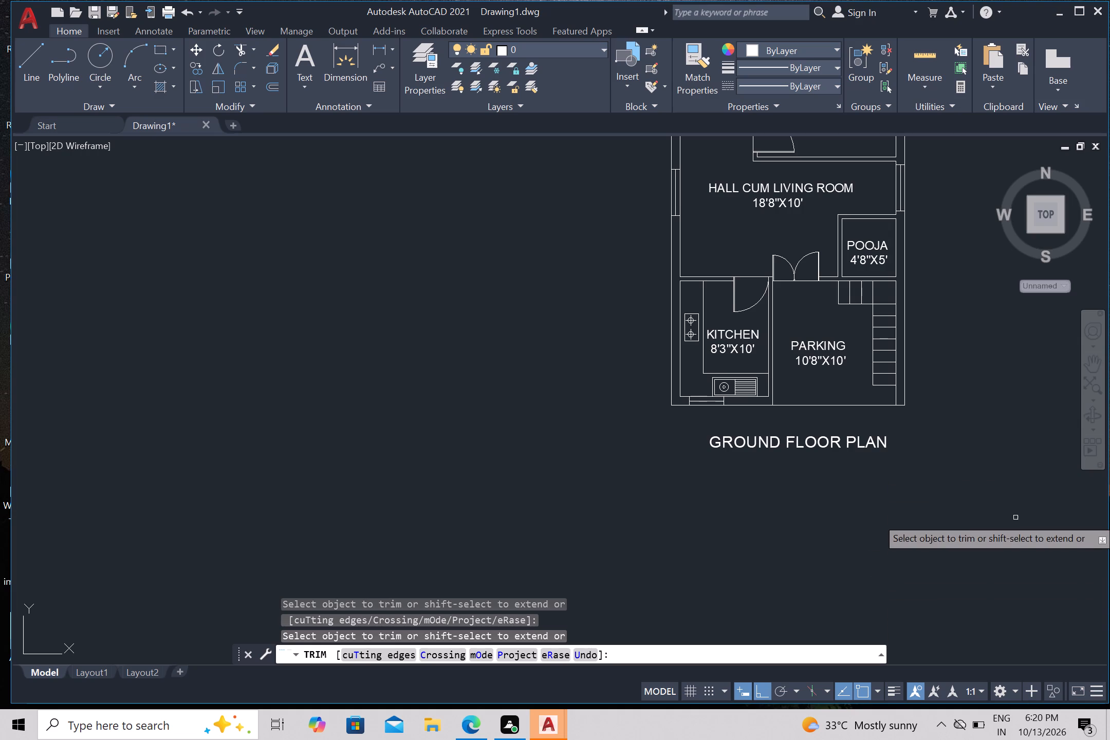
scroll(894, 497, down, 1)
middle_drag(940, 520, 940, 529)
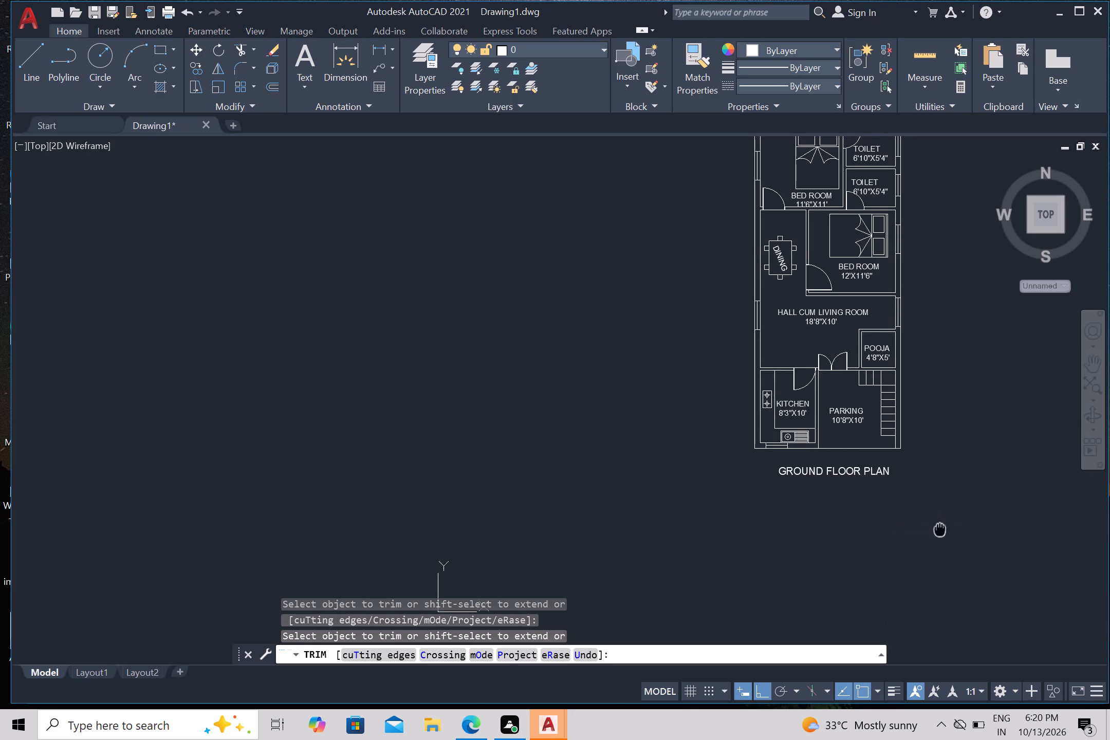
middle_drag(940, 529, 760, 602)
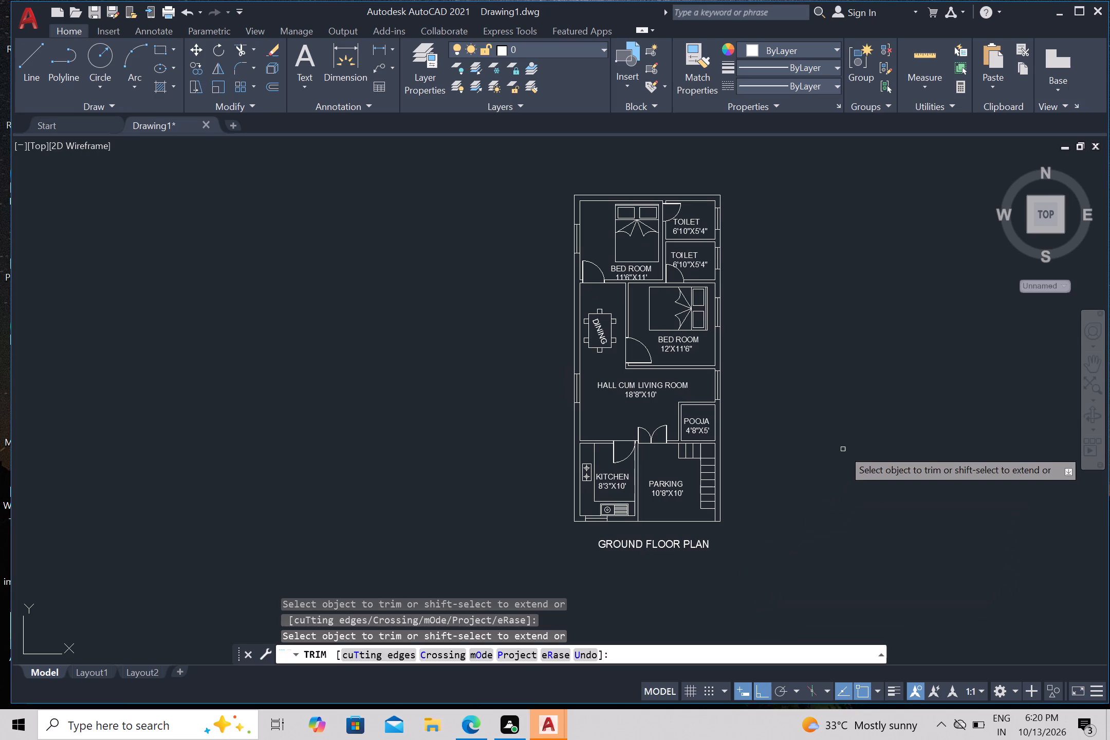
key(Escape)
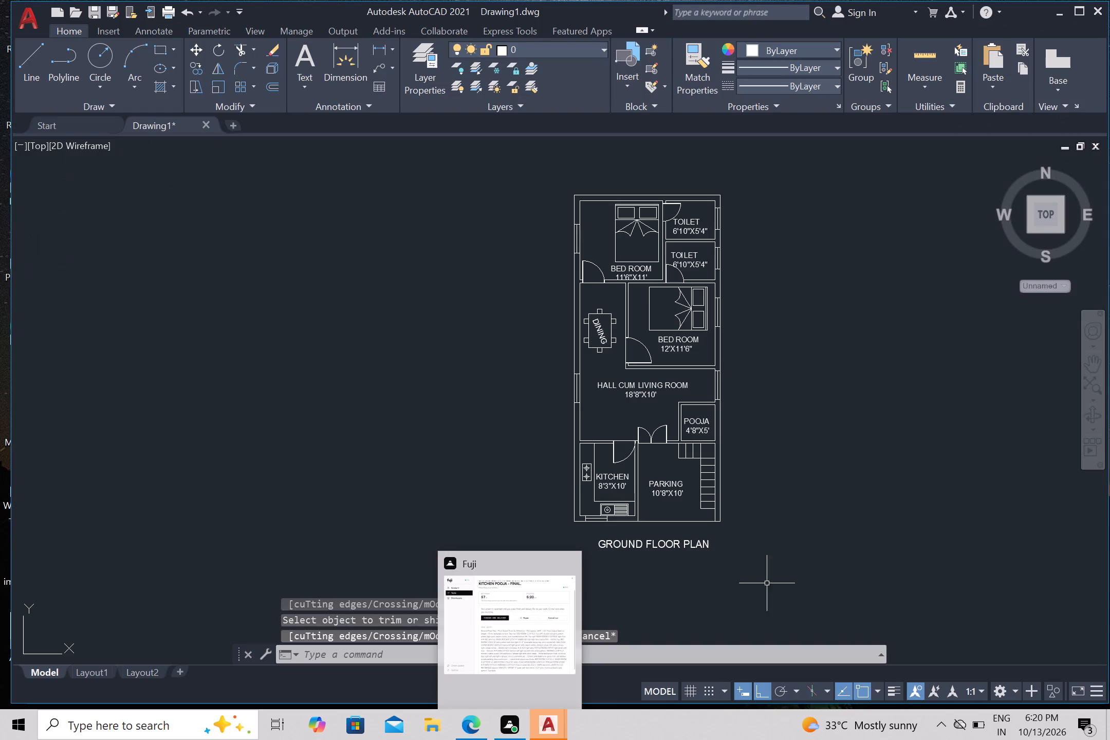
key(Escape)
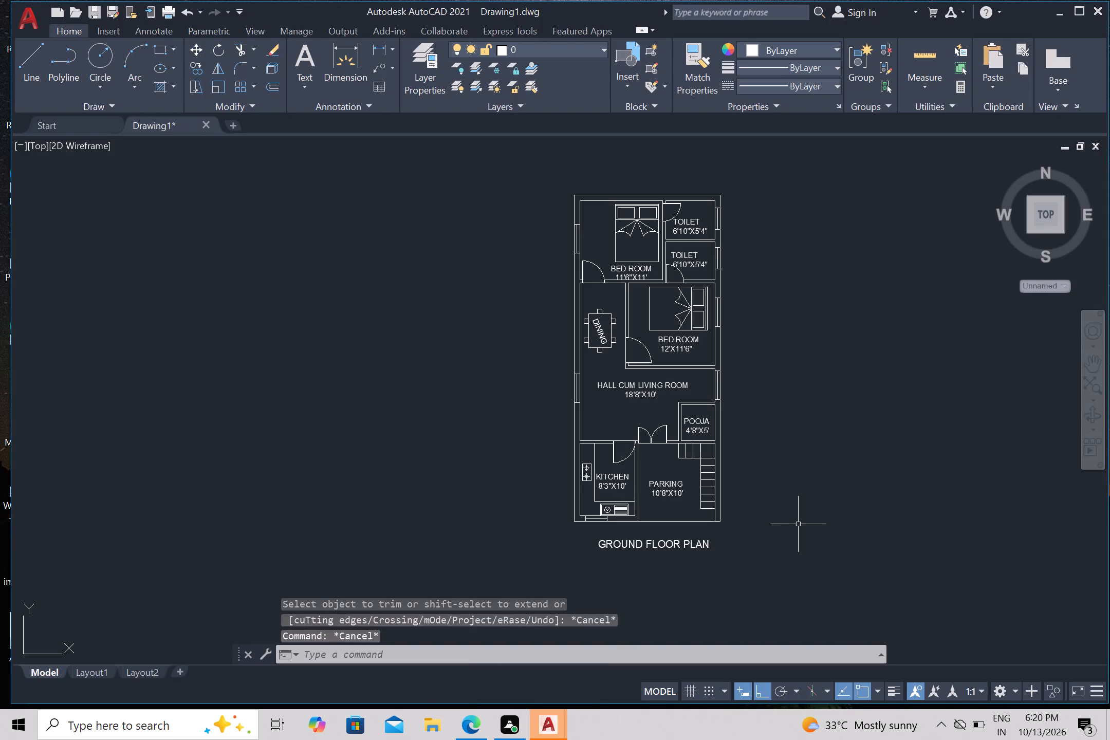
Hatch the pooja room walls with the adjoining east outer wall, and the 12'X11'6" bedroom's bottom wall with its outer wall segment.
text(HH)
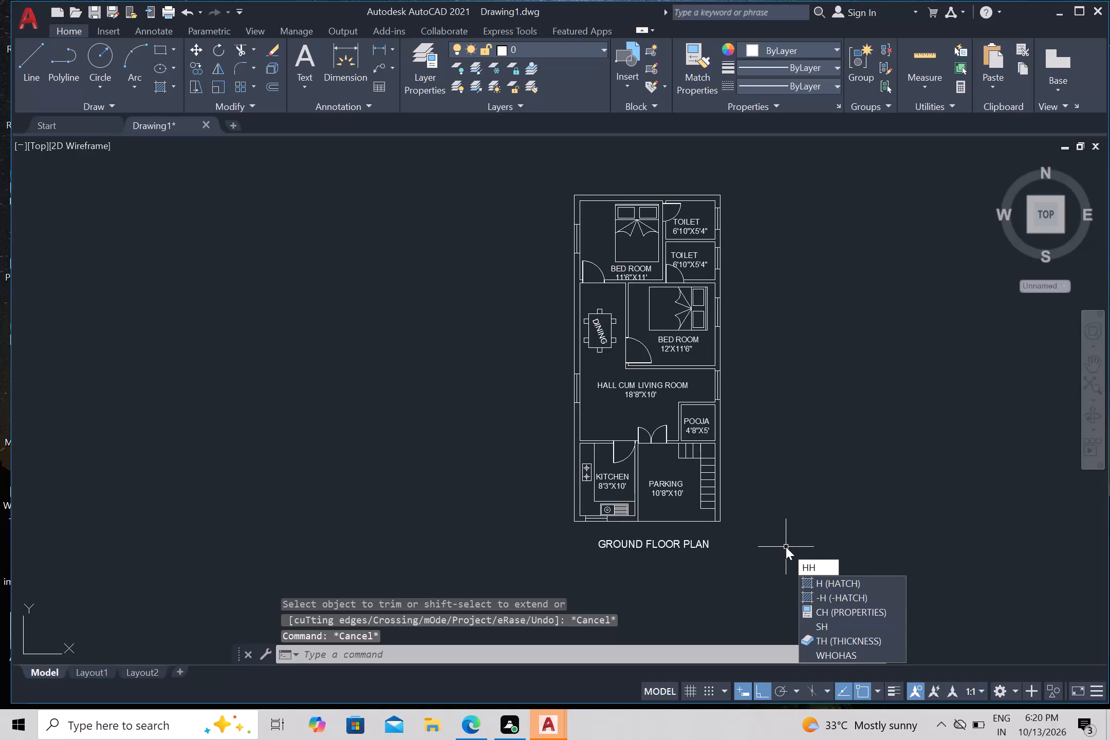
key(BackSpace)
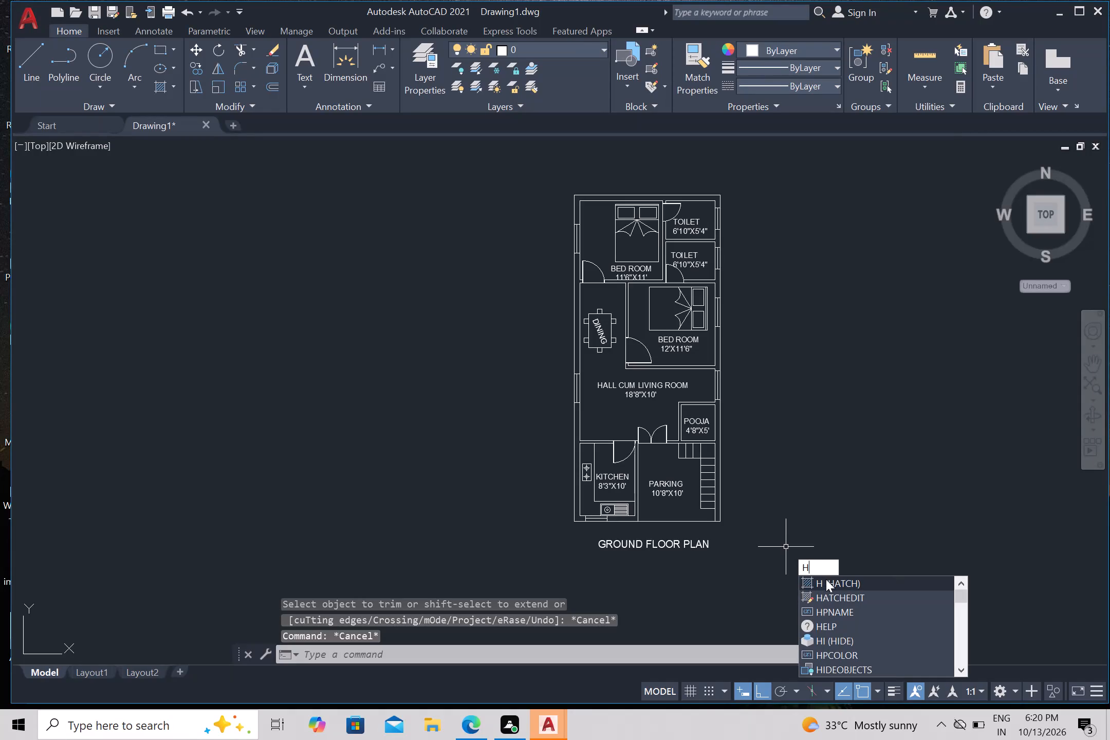
click(827, 579)
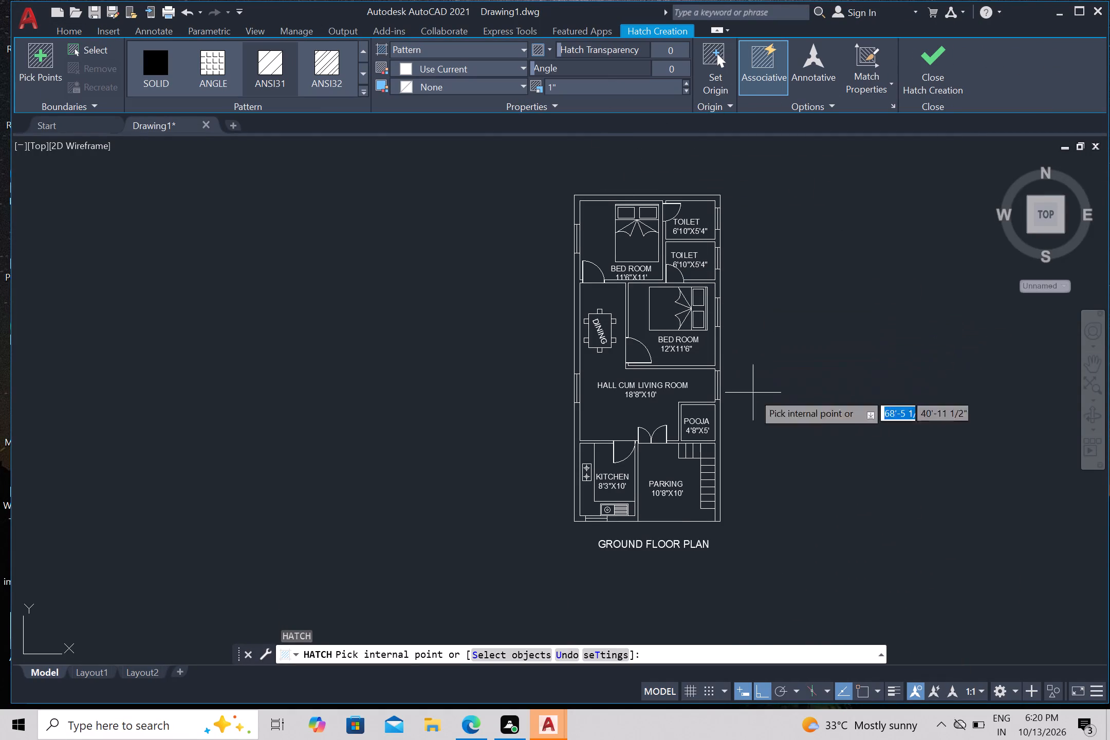
scroll(718, 437, up, 1)
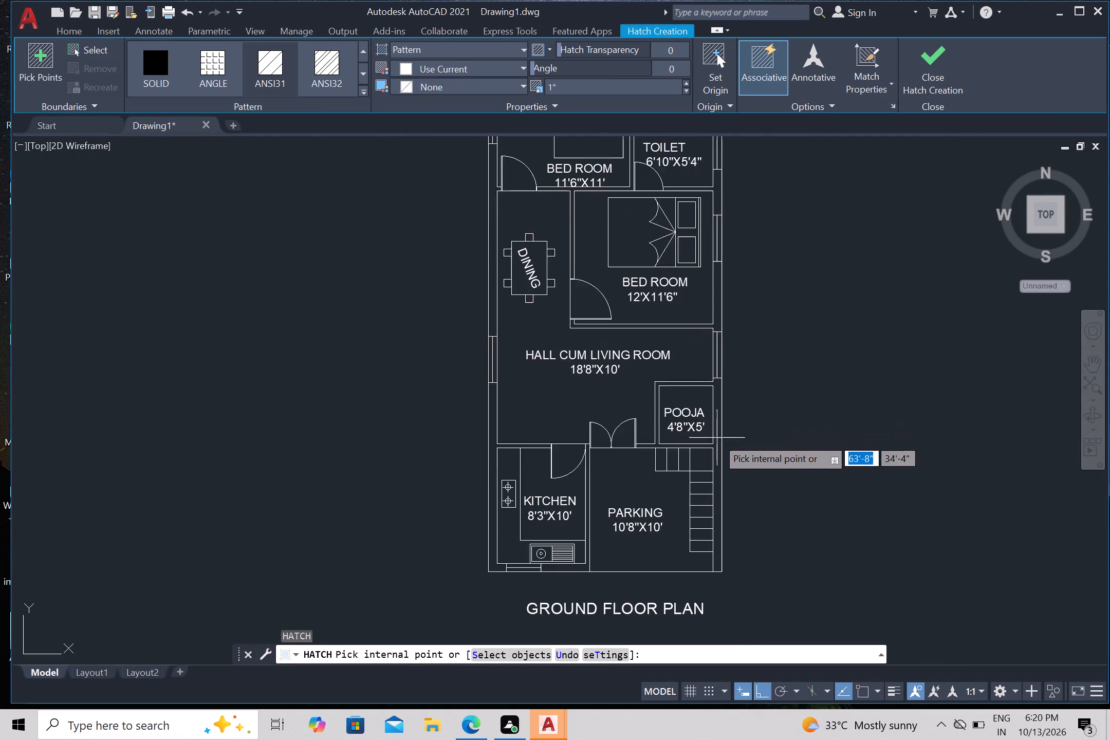
scroll(717, 438, up, 1)
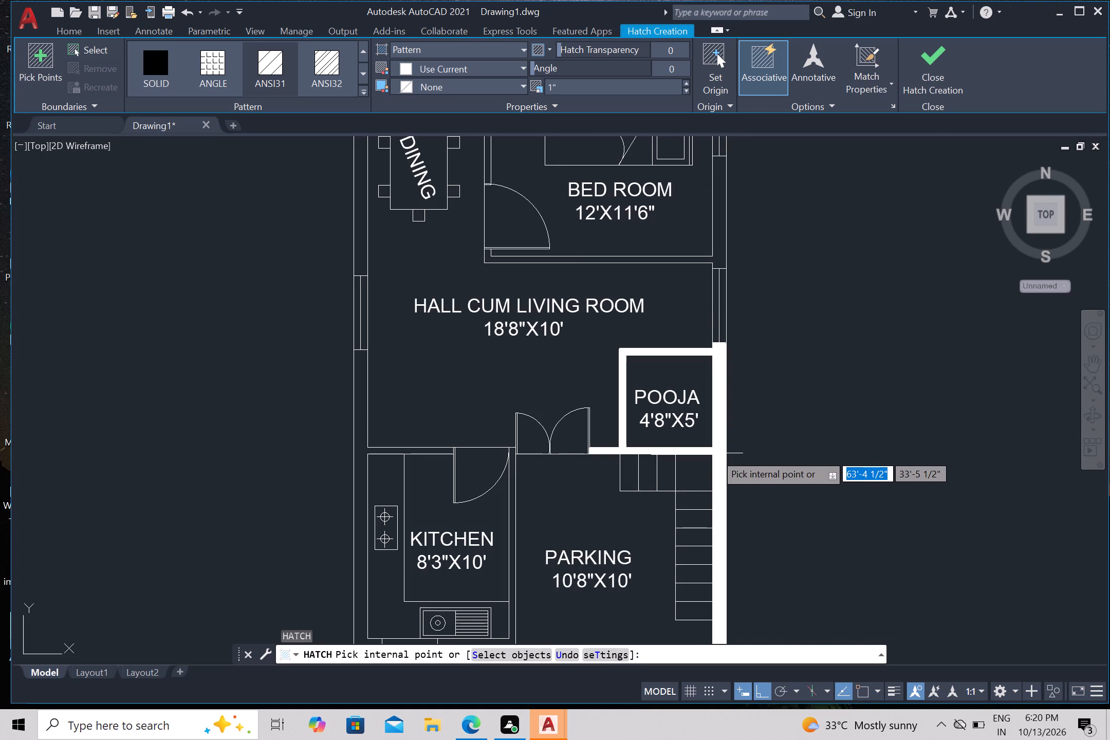
click(715, 453)
scroll(733, 449, down, 2)
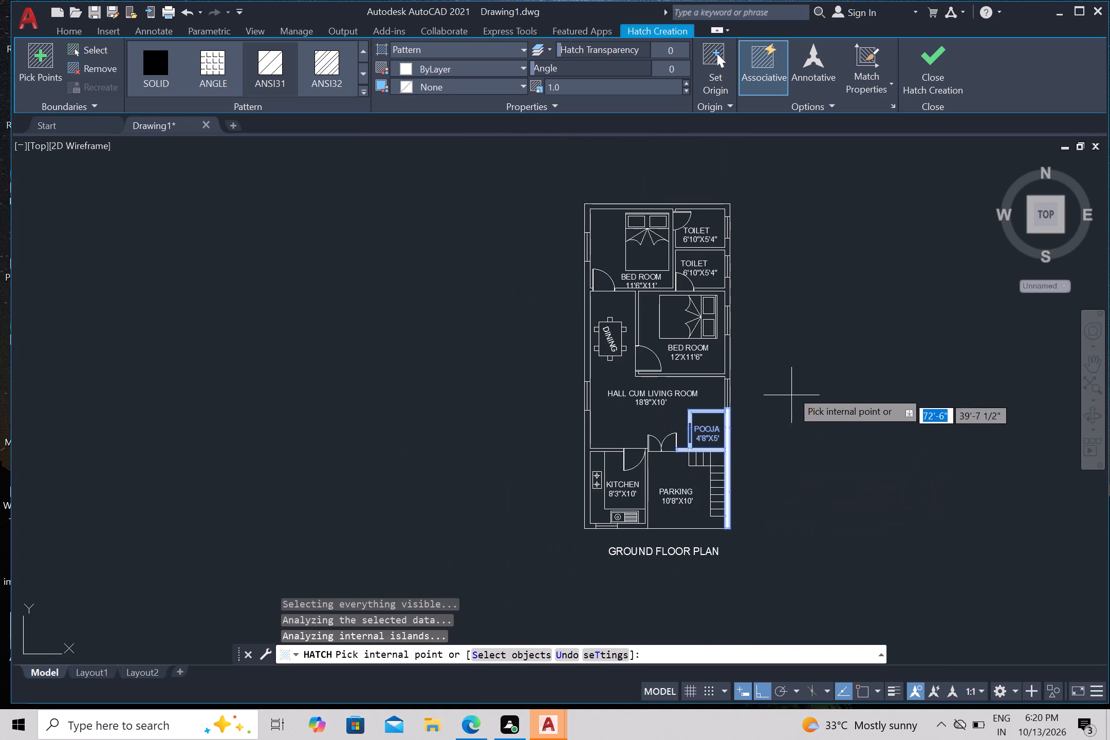
scroll(742, 307, up, 2)
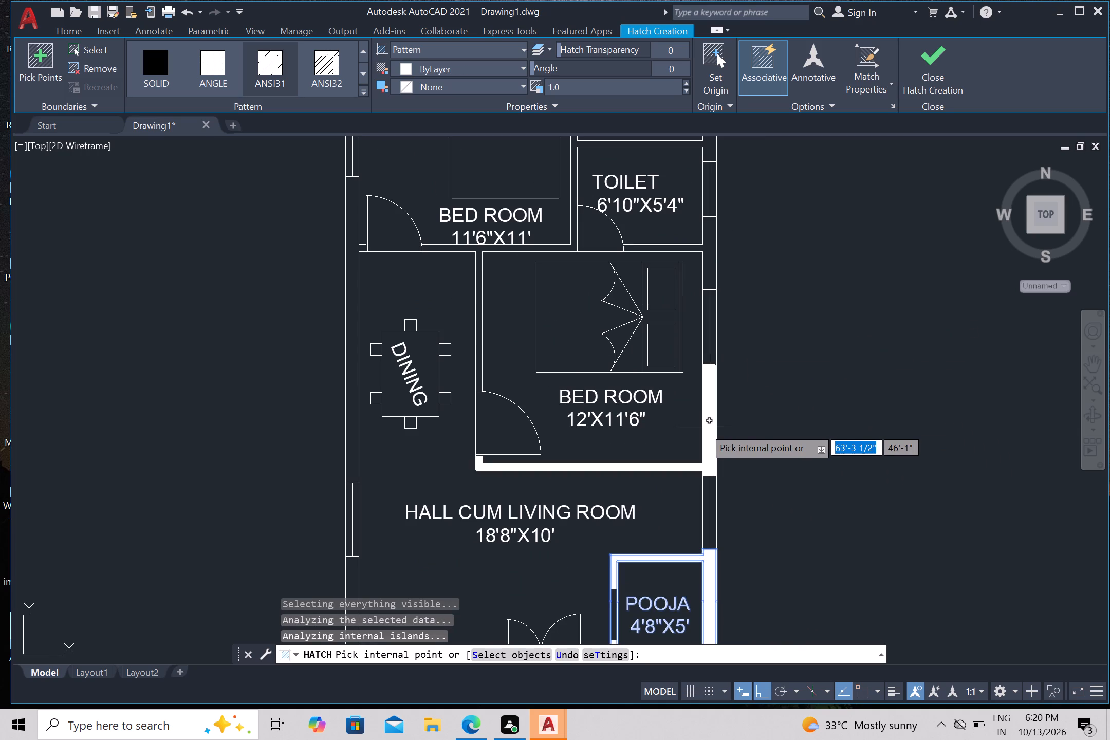
click(704, 430)
Add the lower toilet's bottom wall, the wall between the toilets, the bedroom partitions and the adjoining east outer wall segments to the hatch.
scroll(718, 419, down, 3)
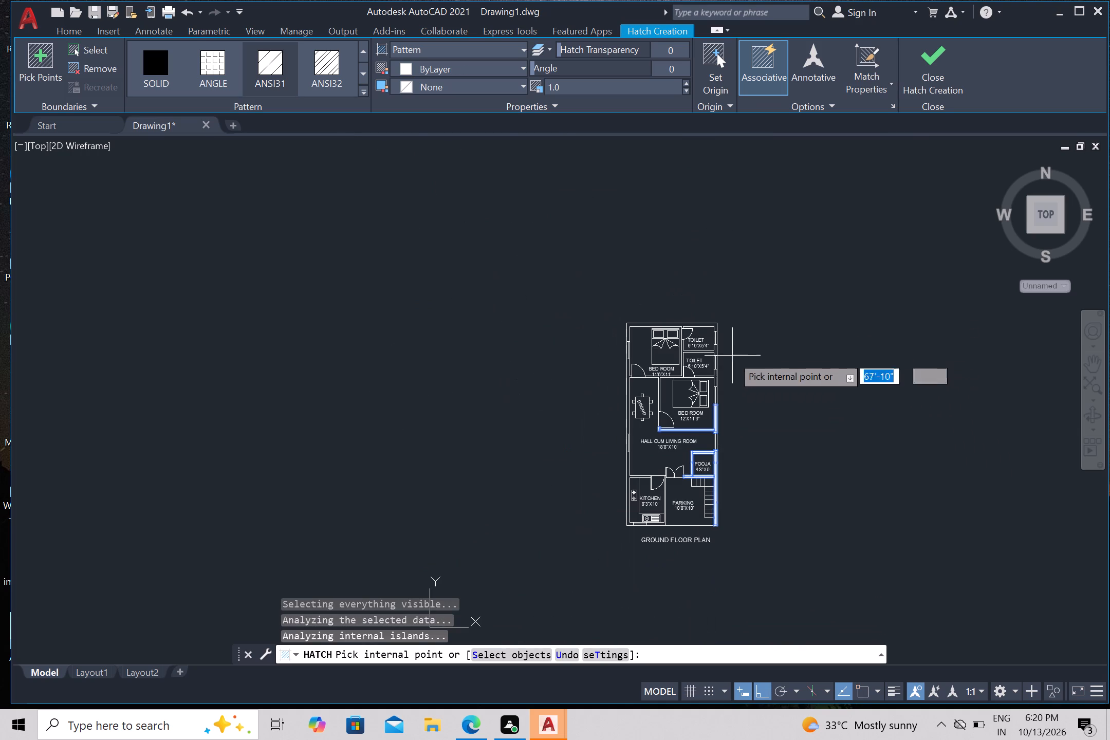
scroll(710, 387, up, 3)
scroll(759, 313, up, 2)
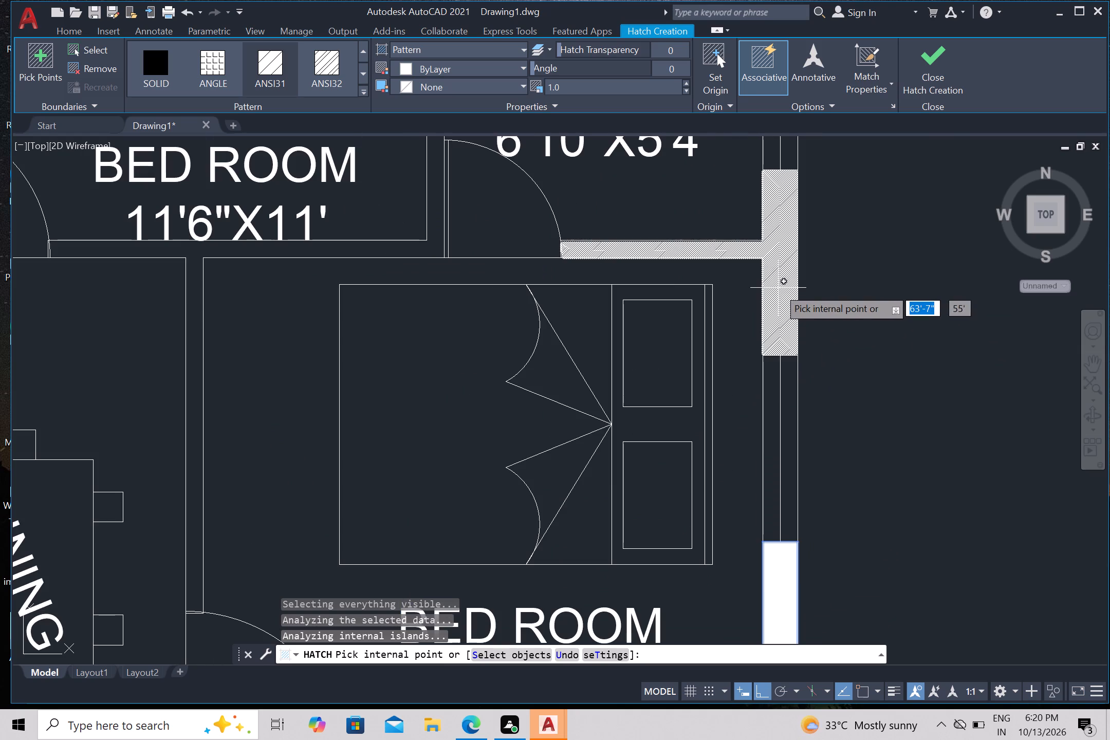
click(778, 288)
scroll(786, 298, down, 2)
middle_drag(748, 412, 741, 443)
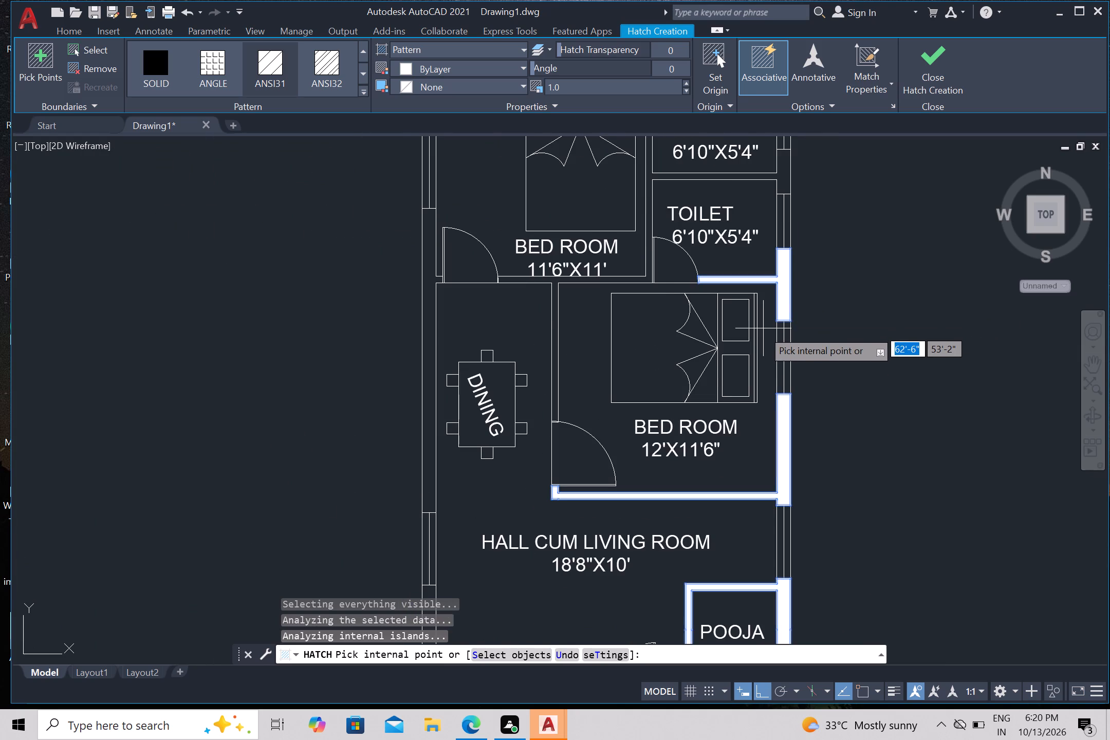
middle_drag(741, 443, 729, 569)
scroll(752, 358, up, 1)
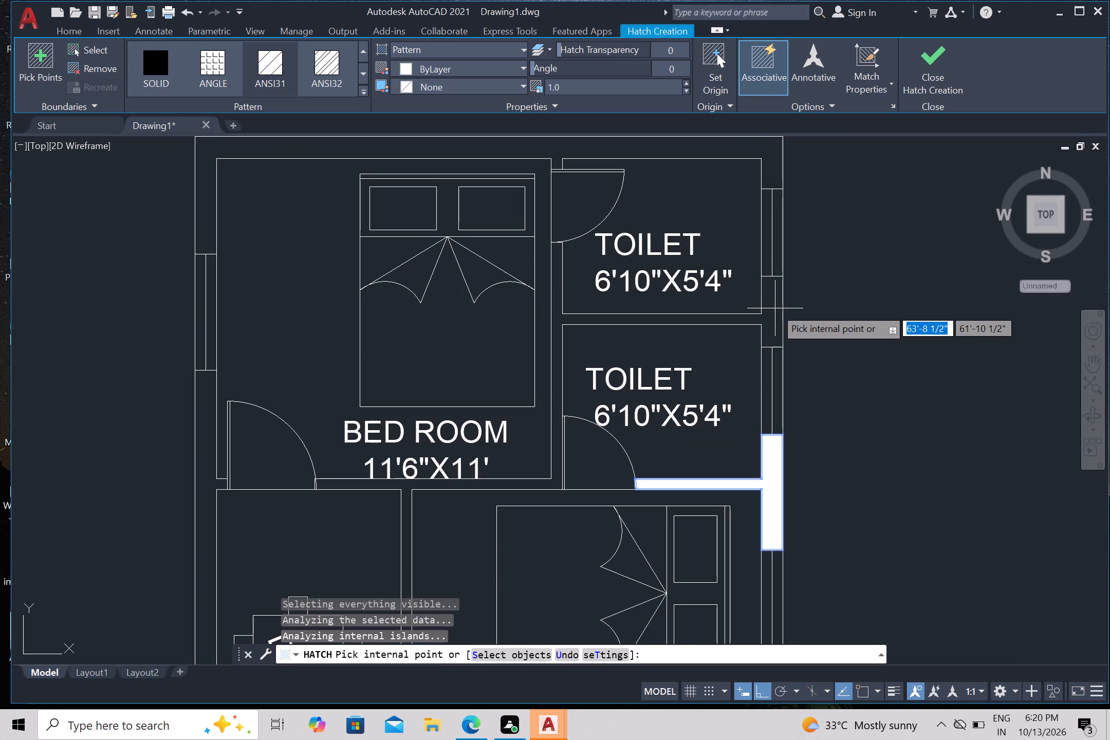
click(771, 313)
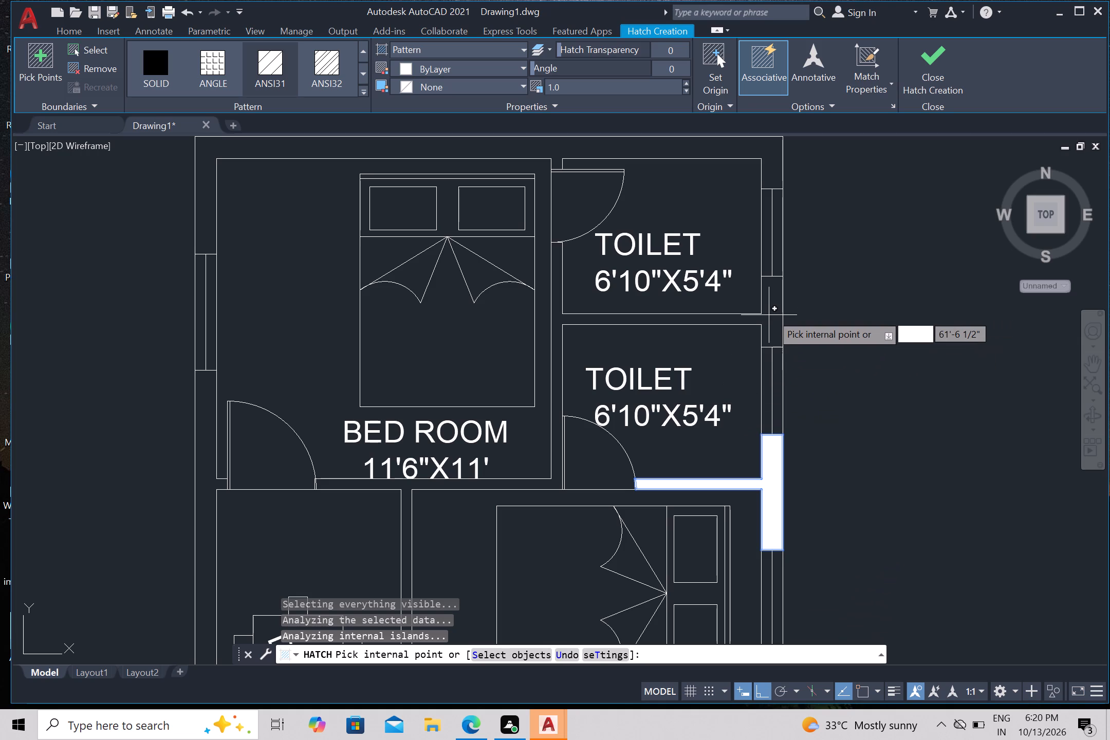
click(772, 319)
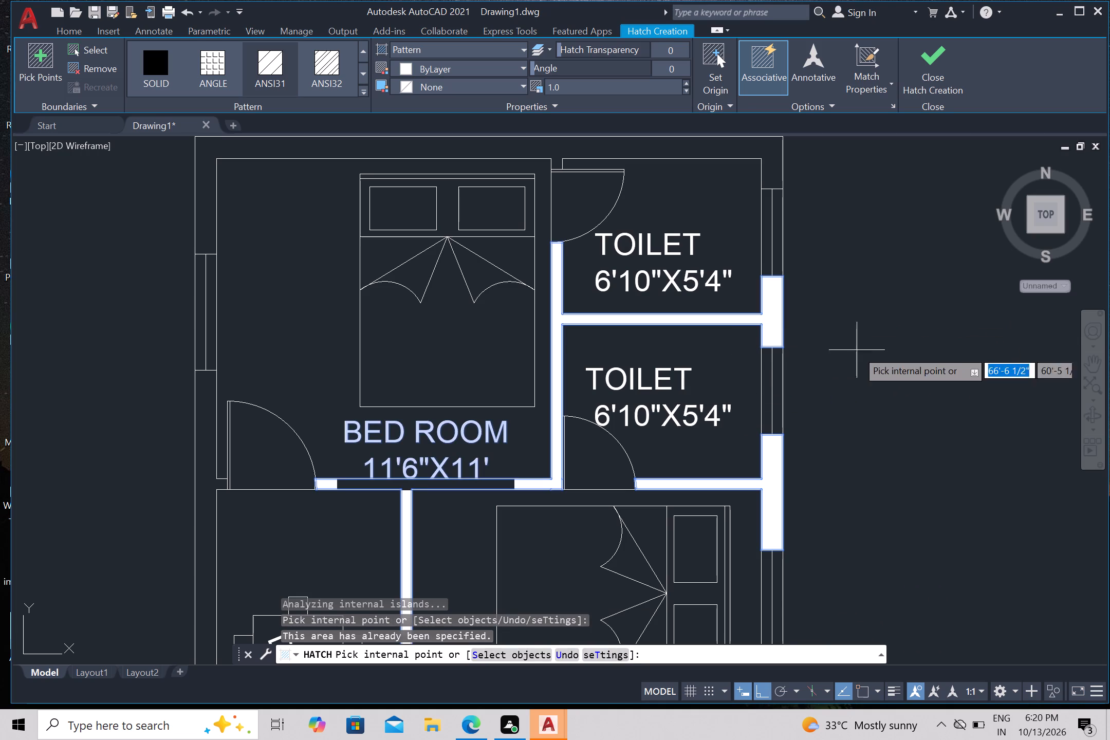
Add the west outer wall beside the dining area and kitchen, and the kitchen's top, bottom and parking-side walls to the hatch.
scroll(861, 363, down, 3)
scroll(697, 508, up, 2)
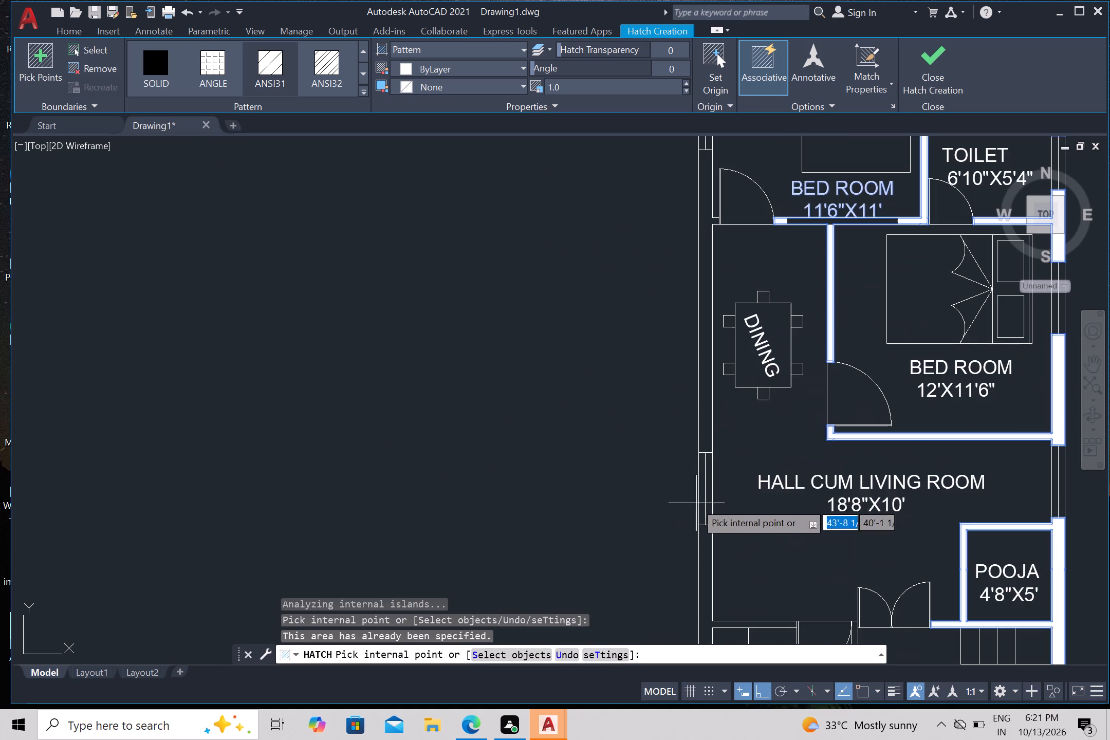
click(707, 386)
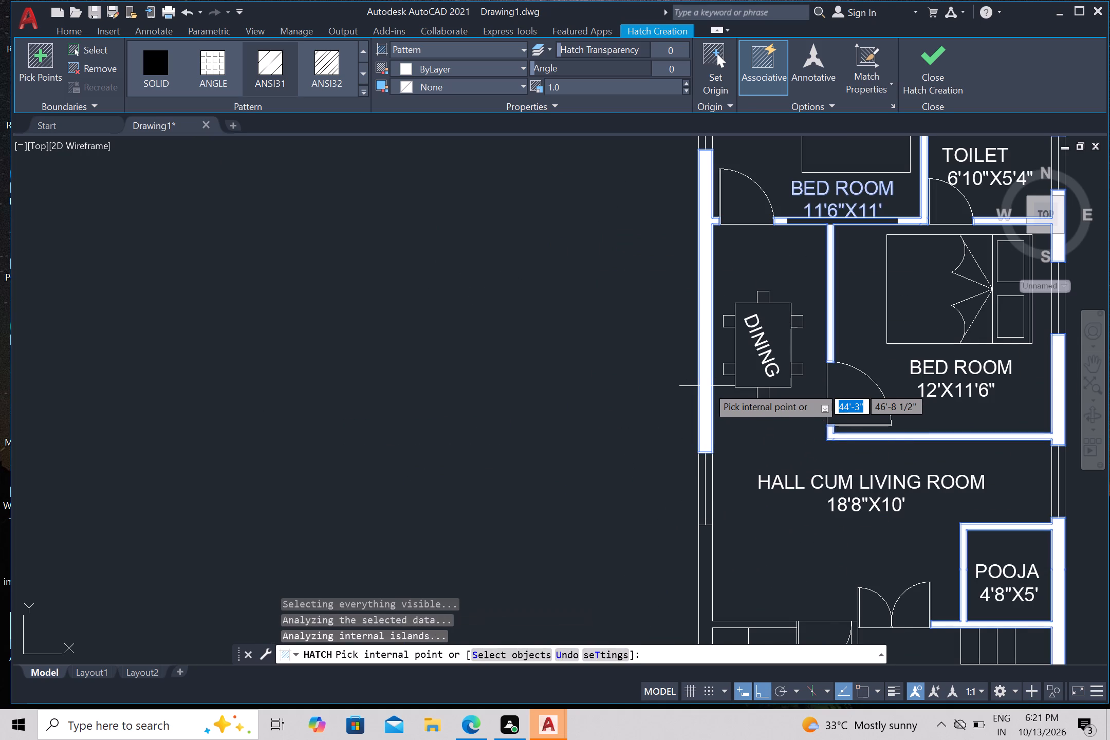
scroll(707, 392, down, 1)
middle_drag(718, 530, 711, 524)
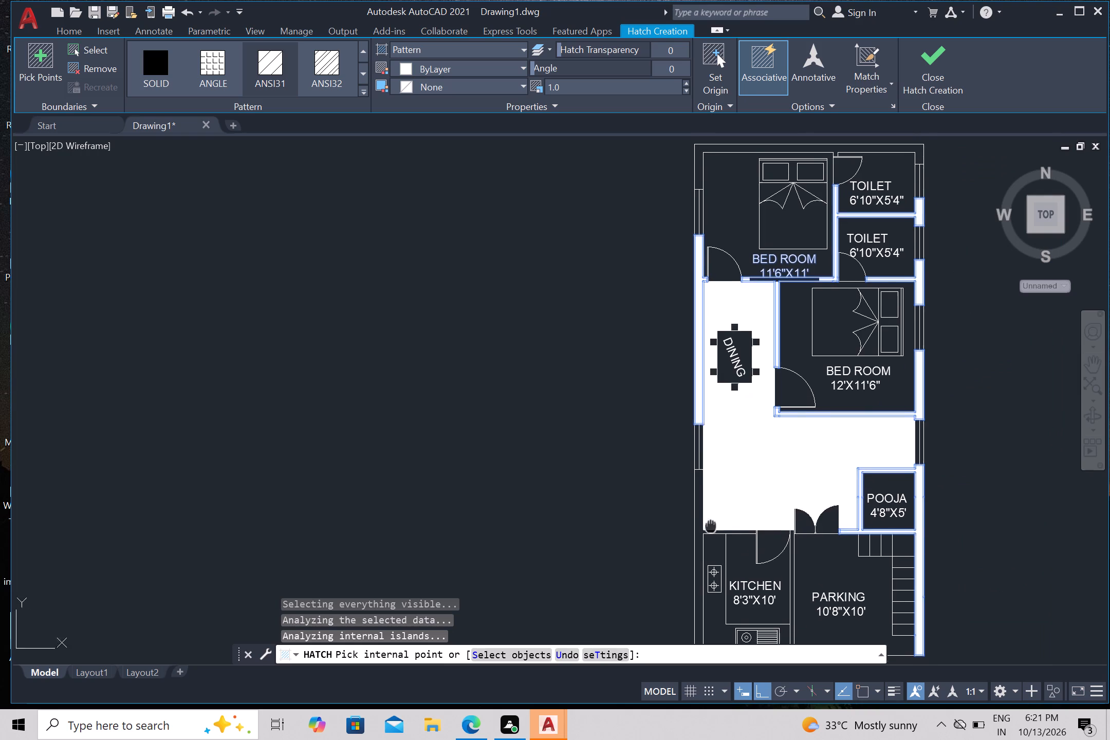
middle_drag(711, 524, 715, 328)
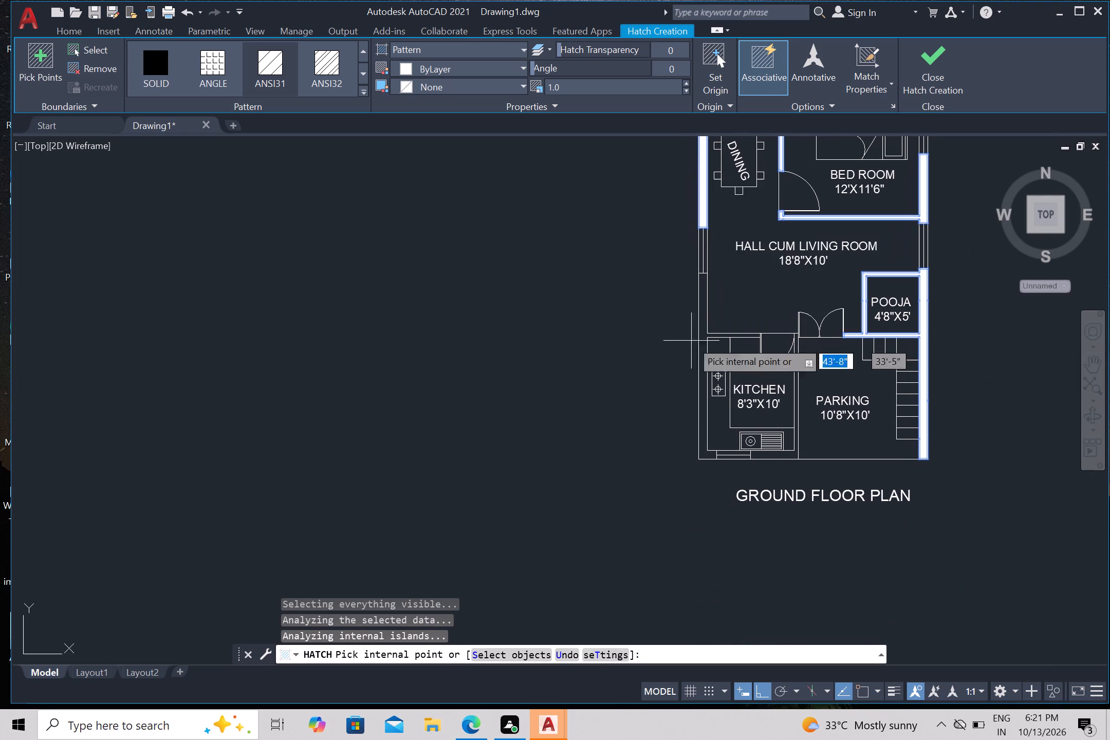
scroll(688, 355, up, 2)
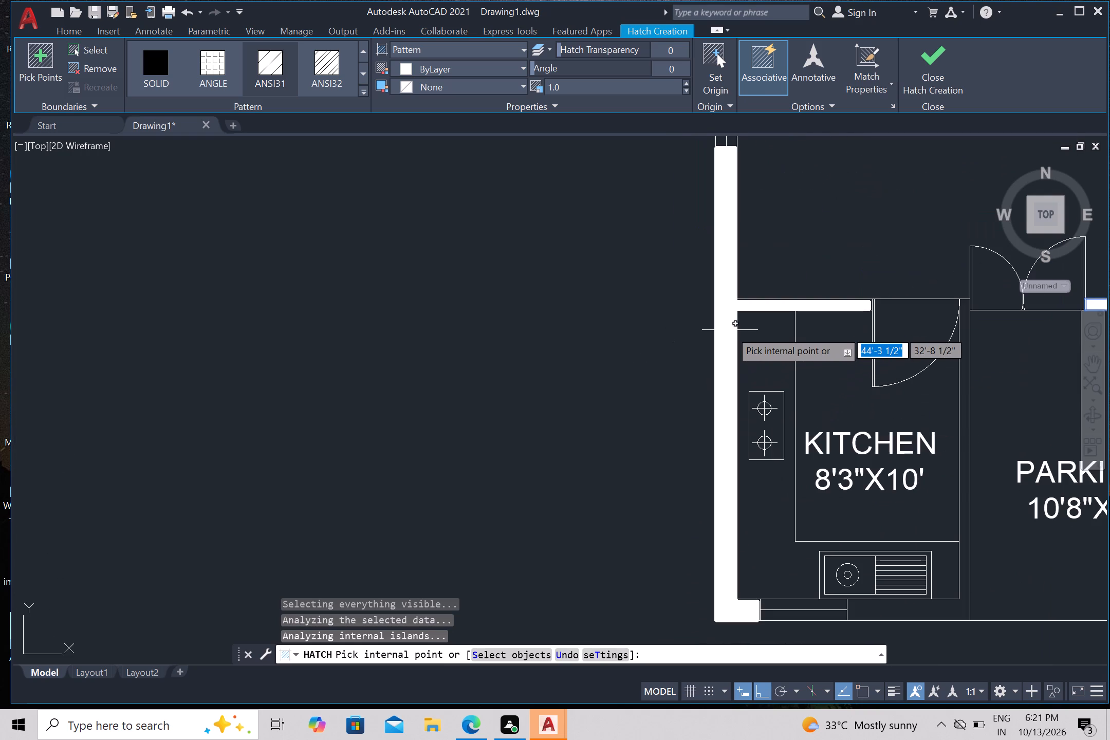
click(730, 330)
scroll(726, 351, down, 2)
scroll(831, 467, up, 1)
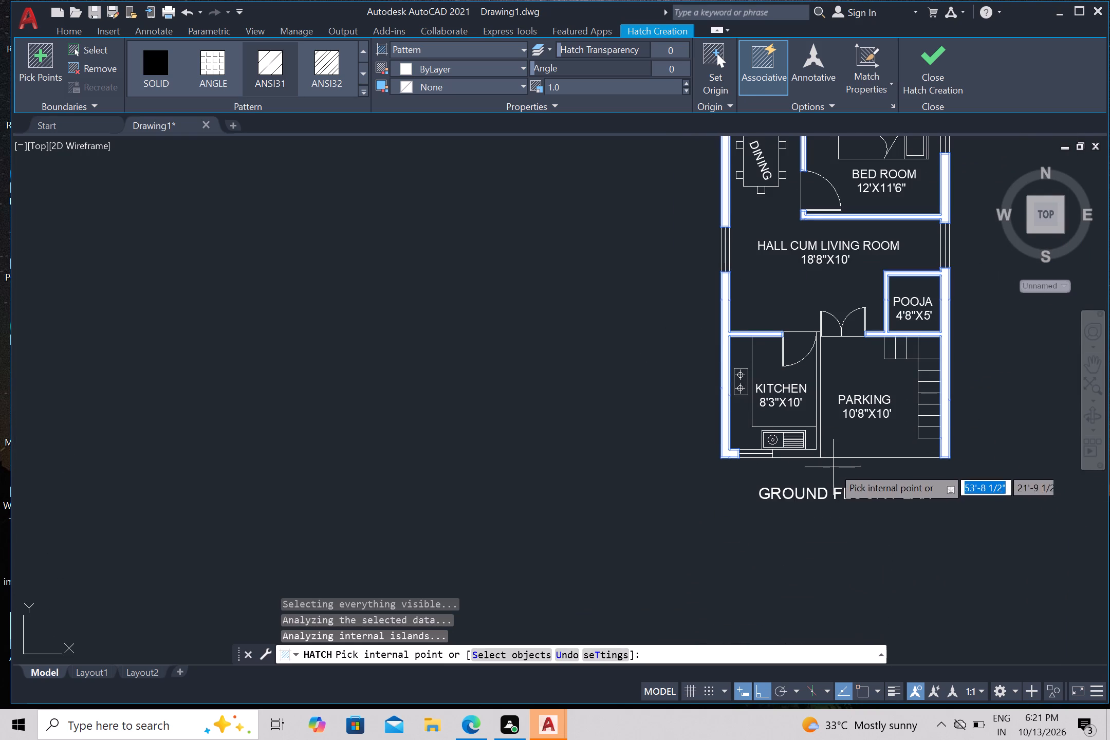
scroll(833, 467, up, 1)
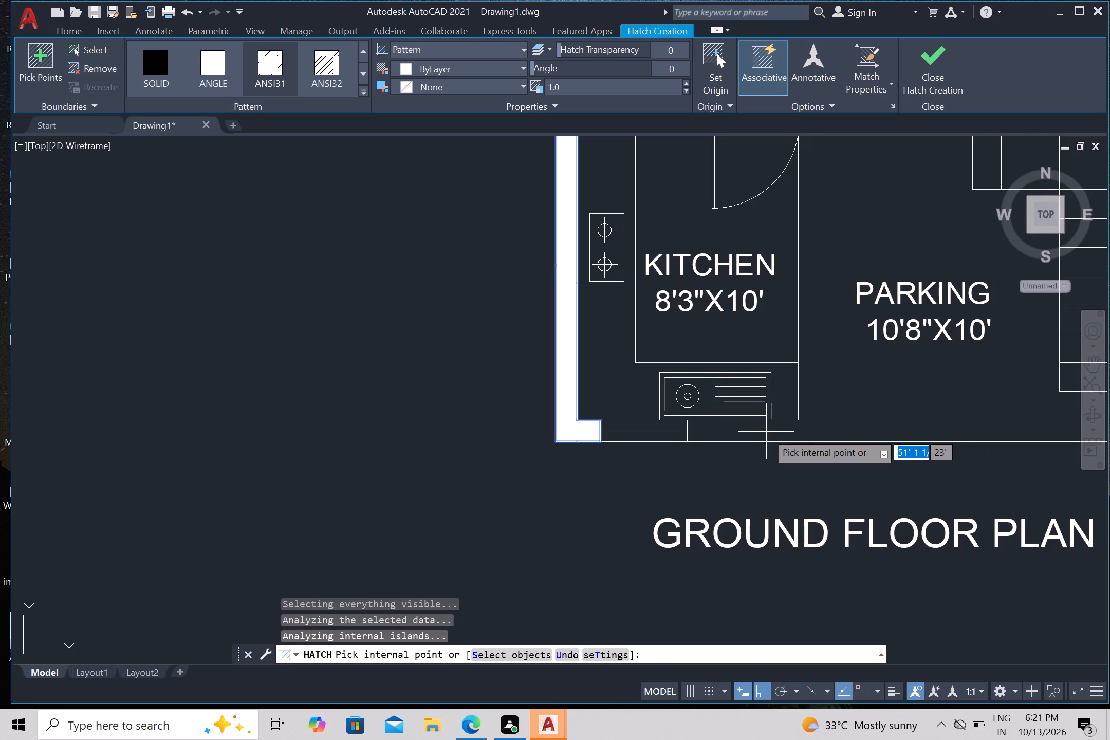
click(766, 433)
scroll(764, 437, down, 3)
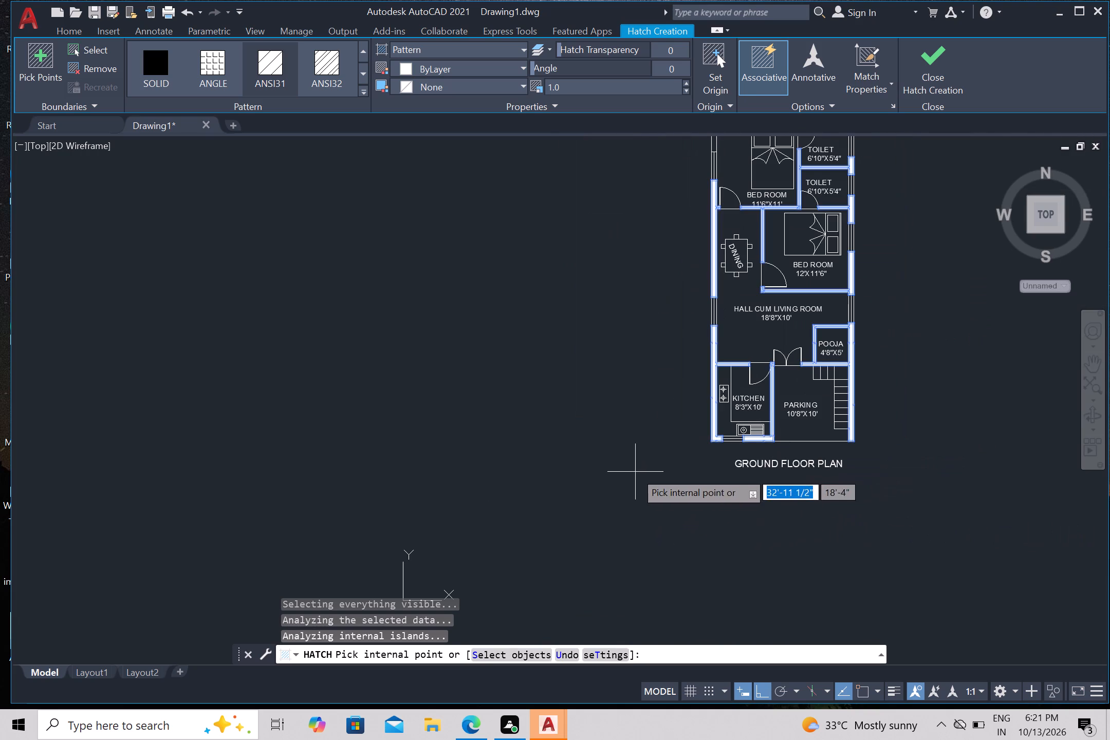
Add the top outer wall above the bedroom and toilet to the hatch and finish the hatching.
scroll(634, 474, down, 1)
middle_drag(633, 475, 602, 602)
scroll(691, 373, up, 3)
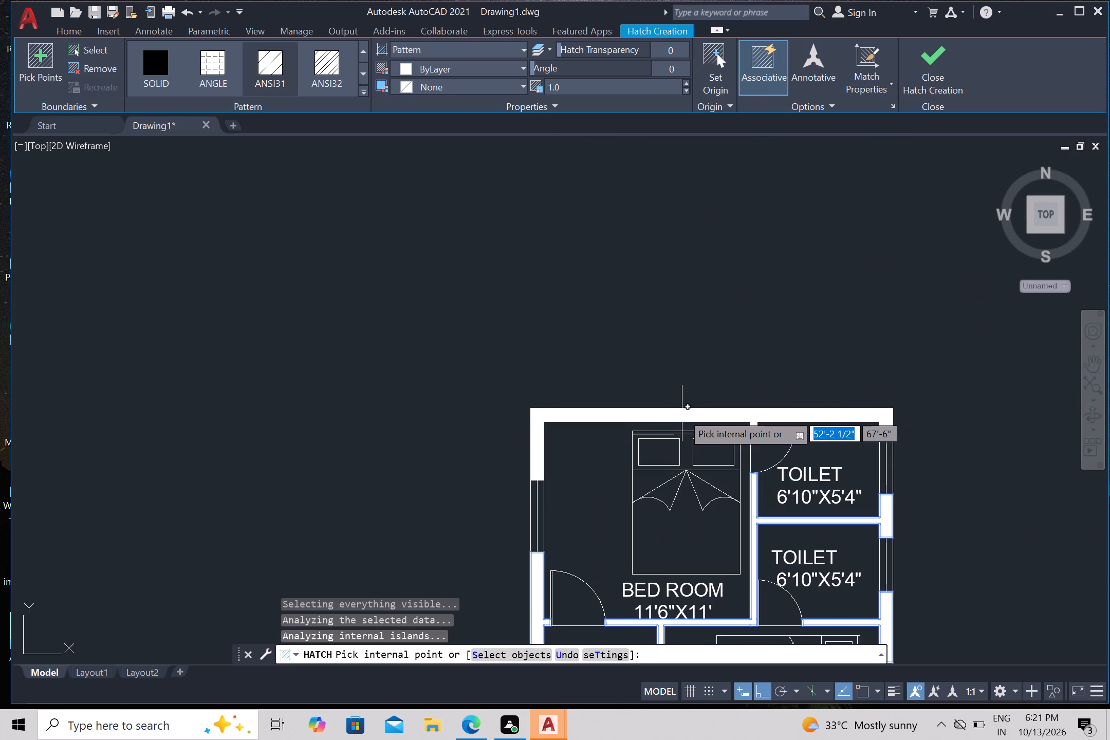
click(682, 413)
scroll(738, 423, down, 2)
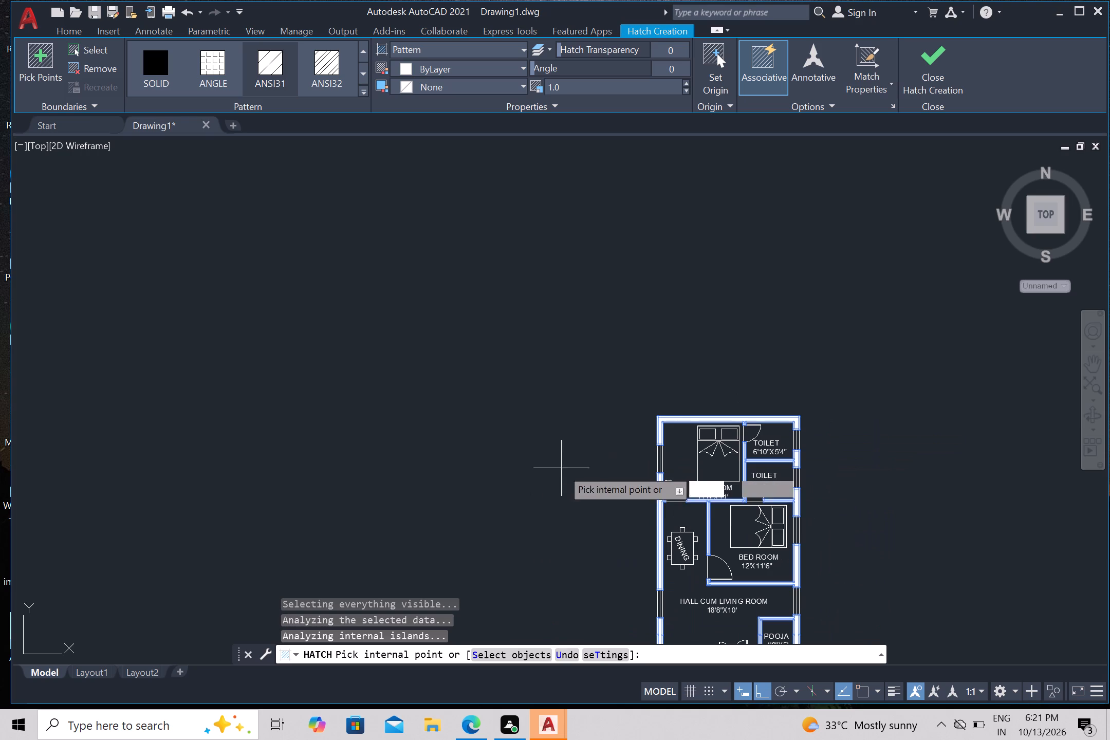
middle_drag(600, 525, 604, 431)
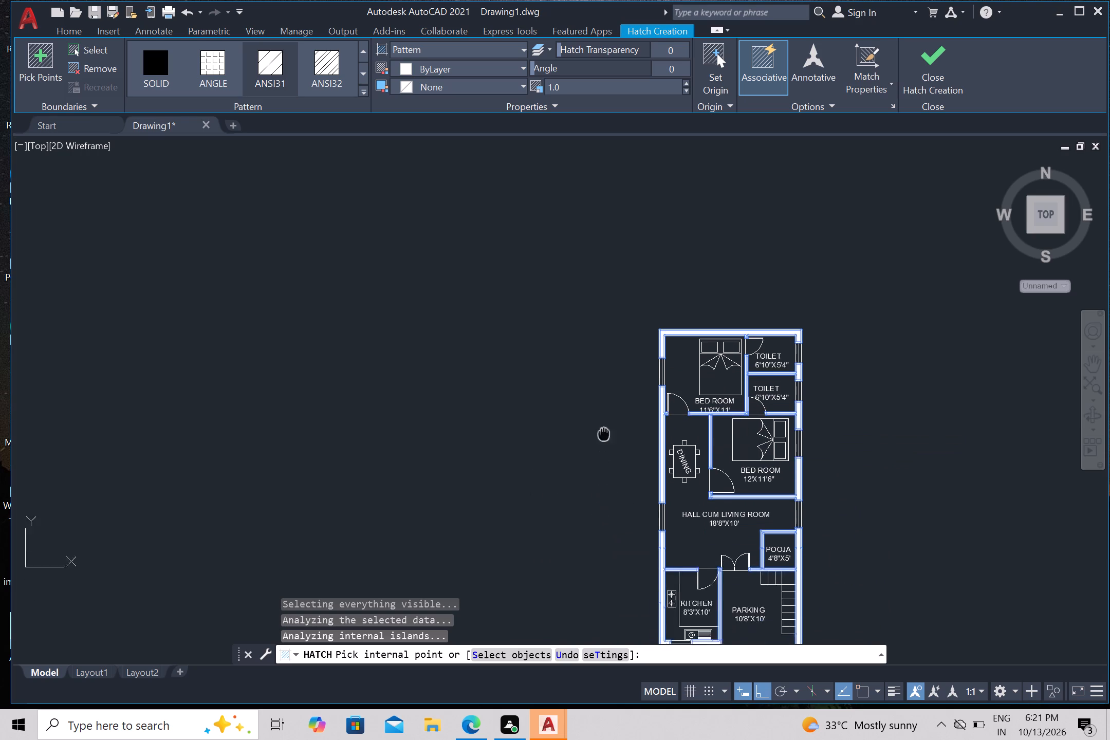
middle_drag(604, 431, 523, 325)
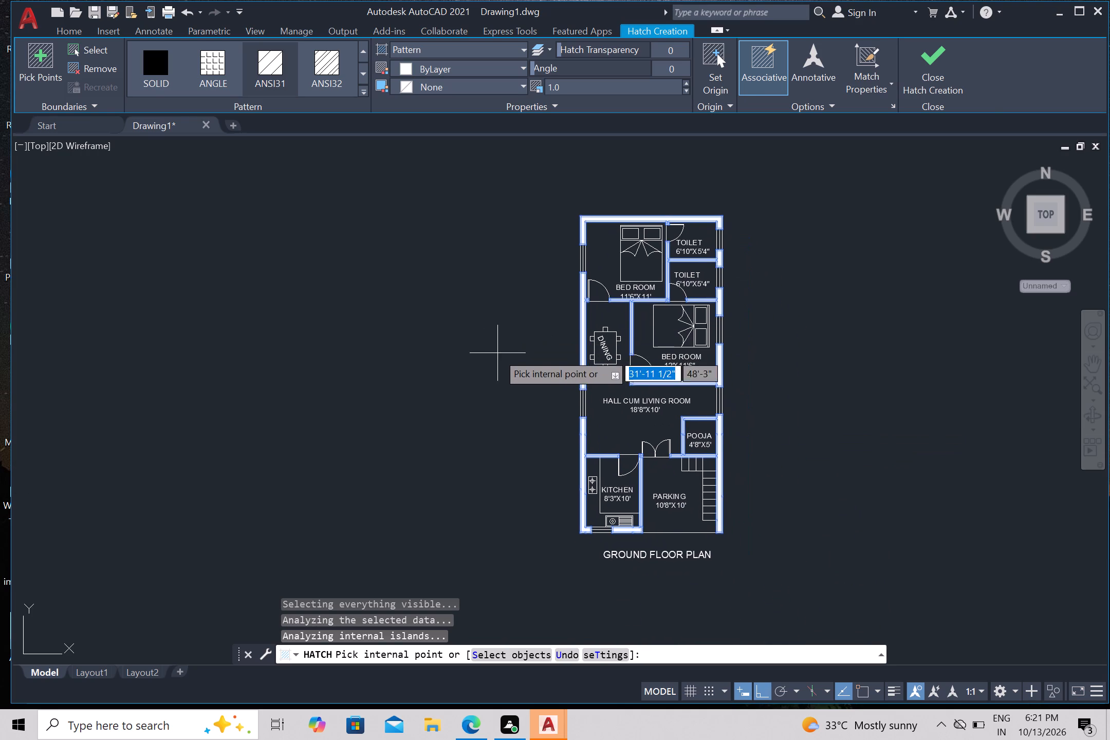
key(Escape)
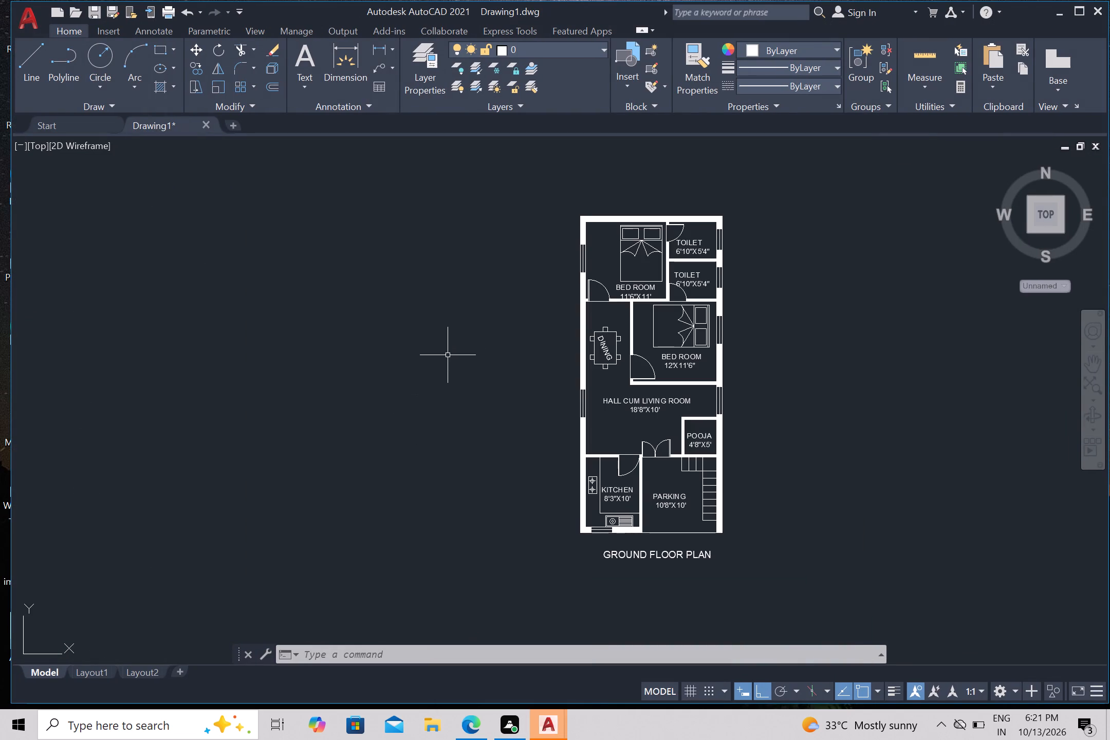
Save the drawing to the Desktop under the name BUILDING3 as an AutoCAD 2018 drawing.
middle_drag(413, 384, 381, 356)
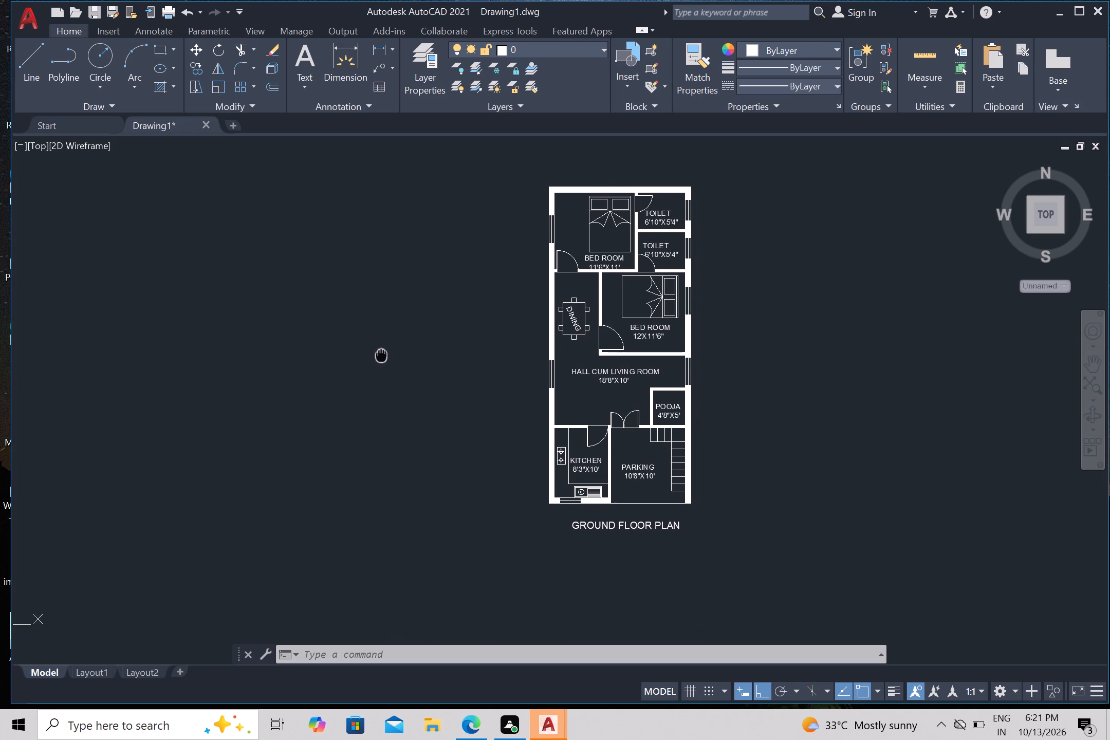
middle_drag(381, 356, 378, 360)
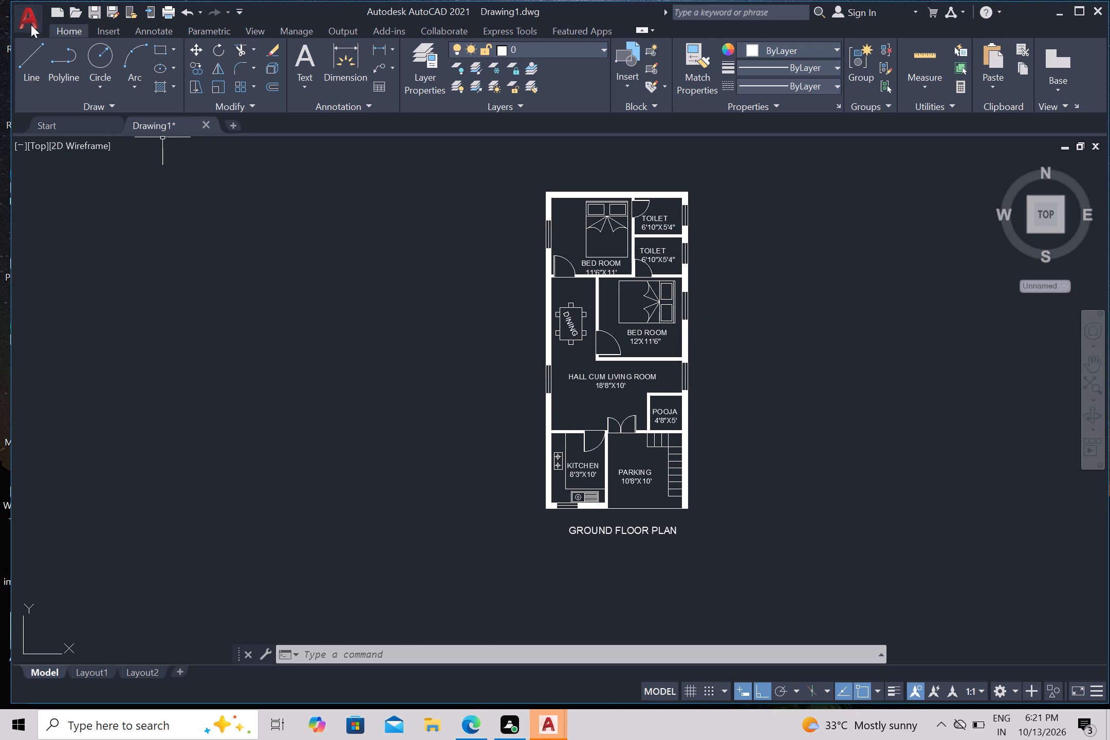
click(118, 14)
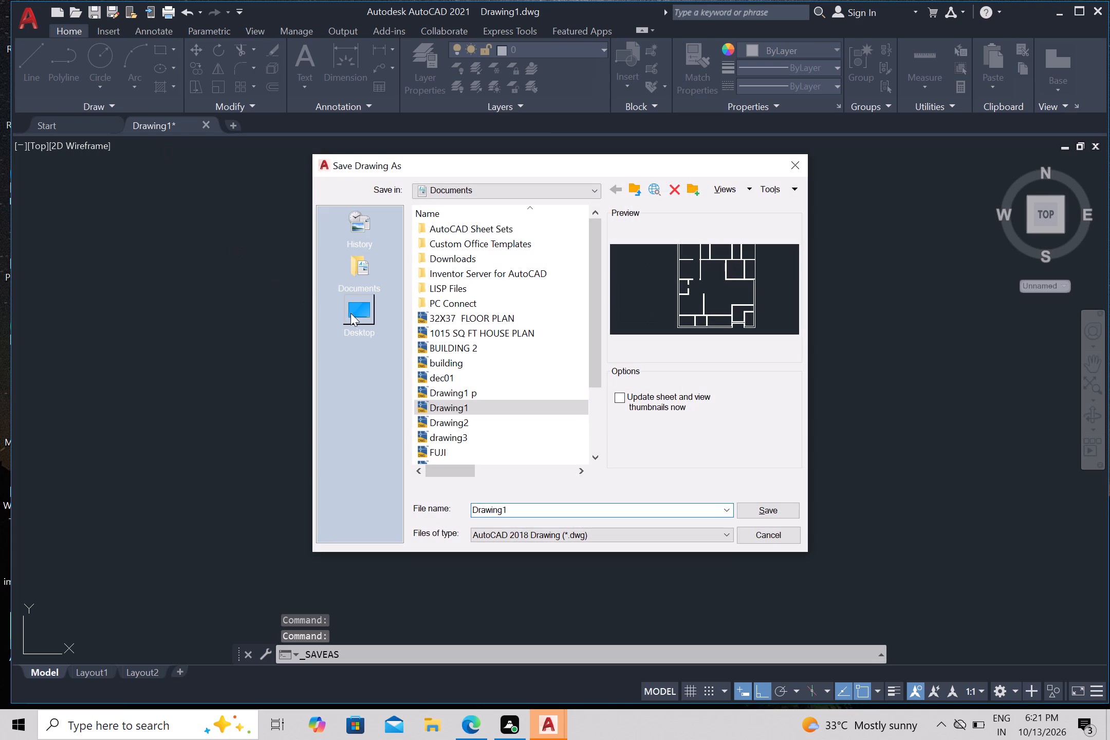
click(360, 316)
click(528, 513)
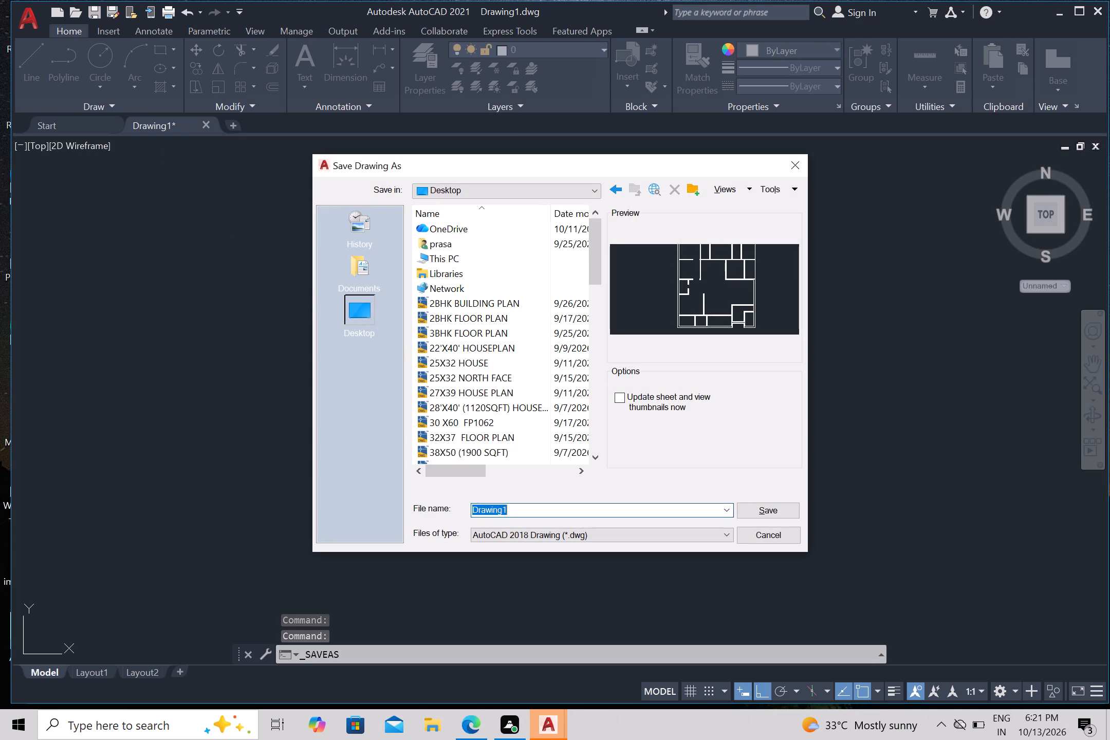
key(BackSpace)
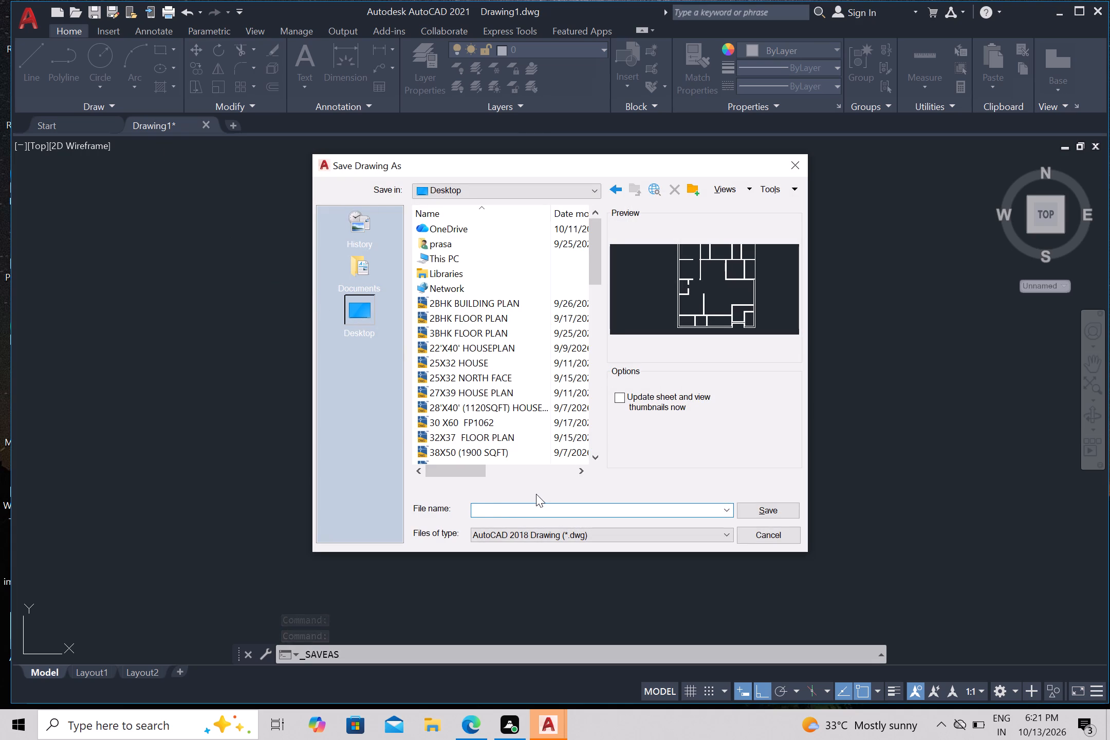
key(b)
key(u)
text(ILDI)
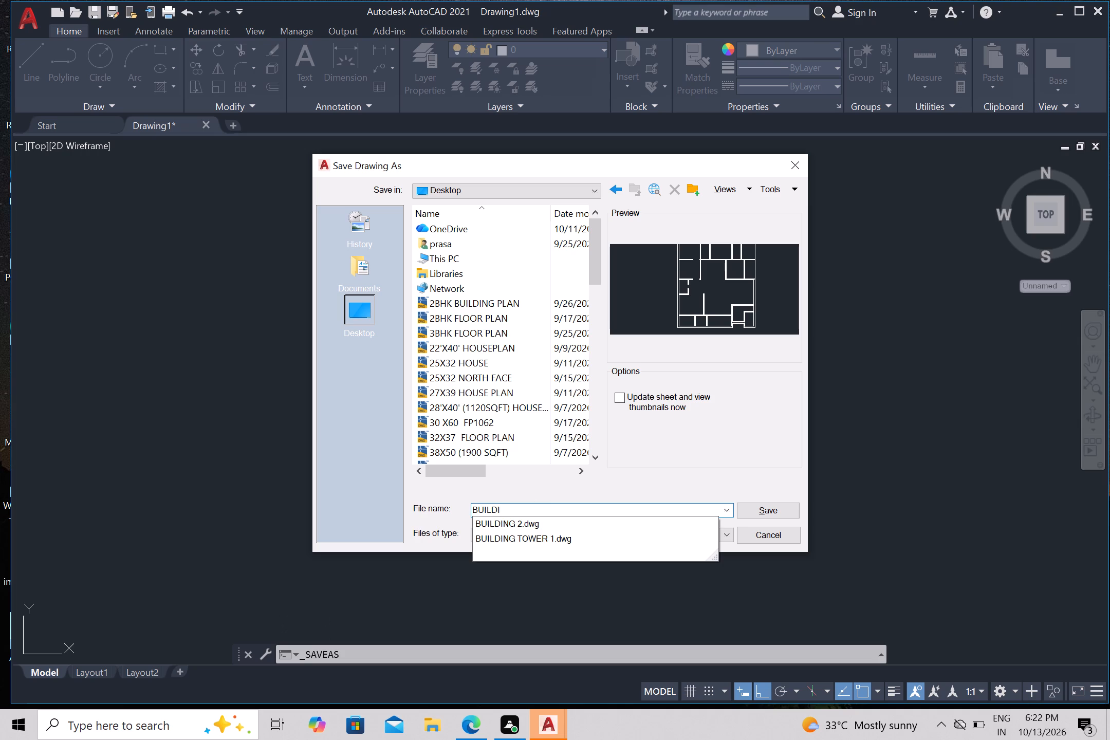
text(NG)
key(3)
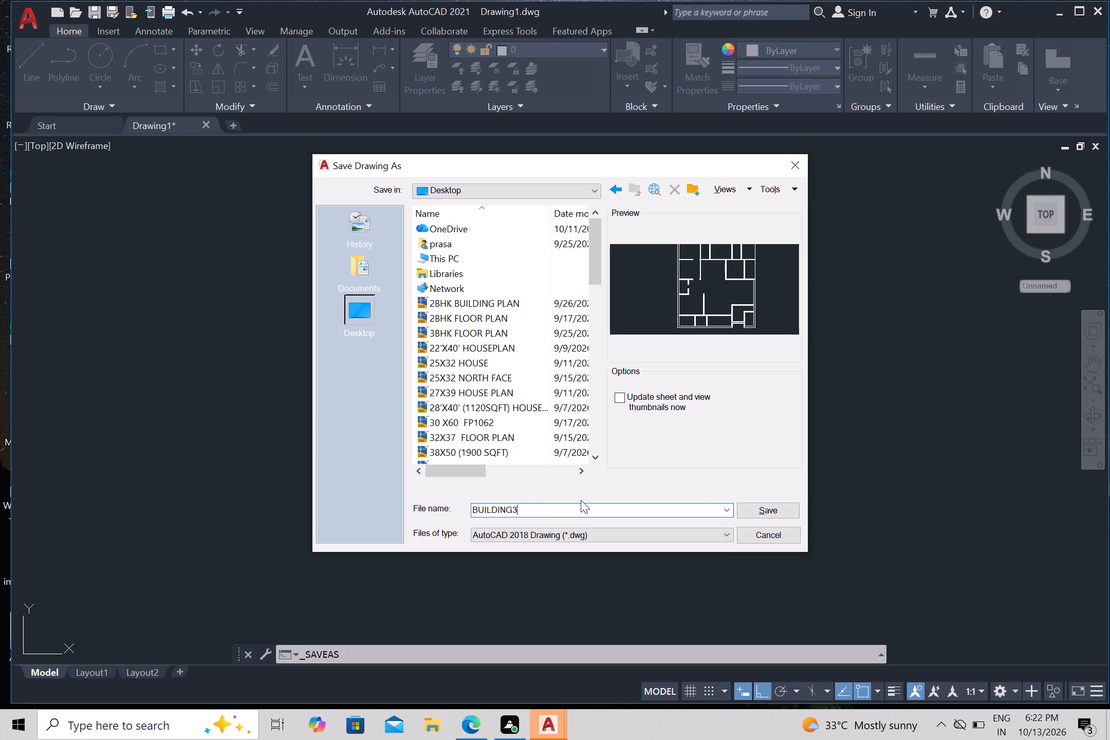
click(772, 511)
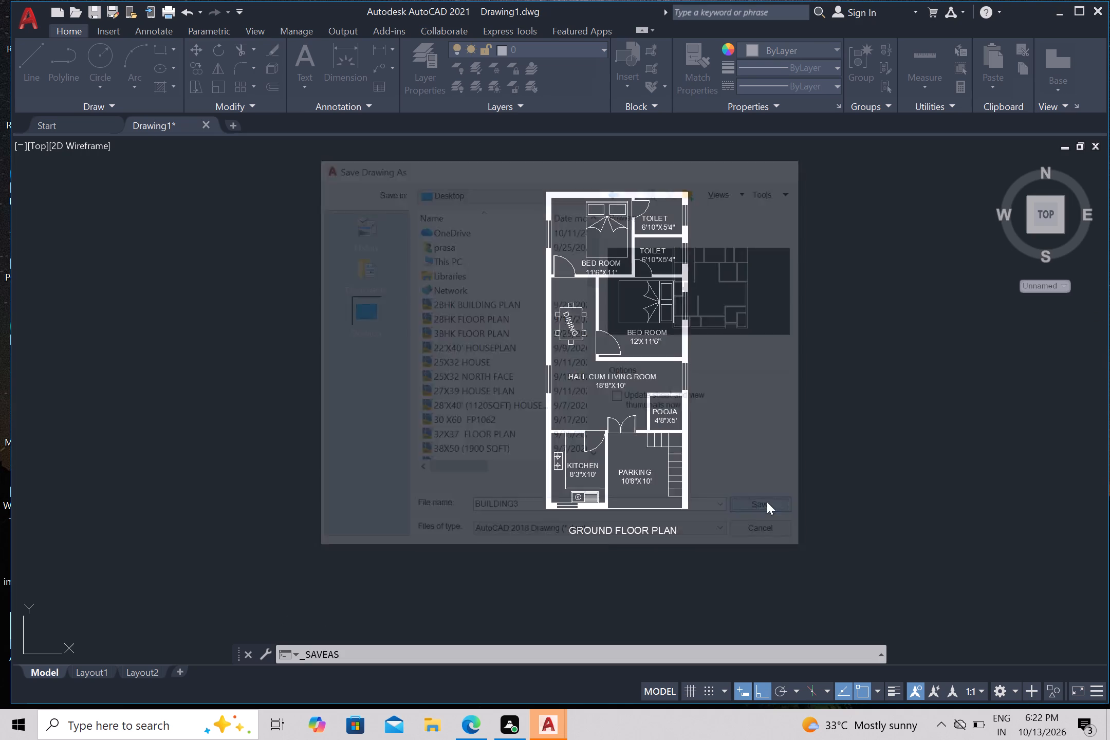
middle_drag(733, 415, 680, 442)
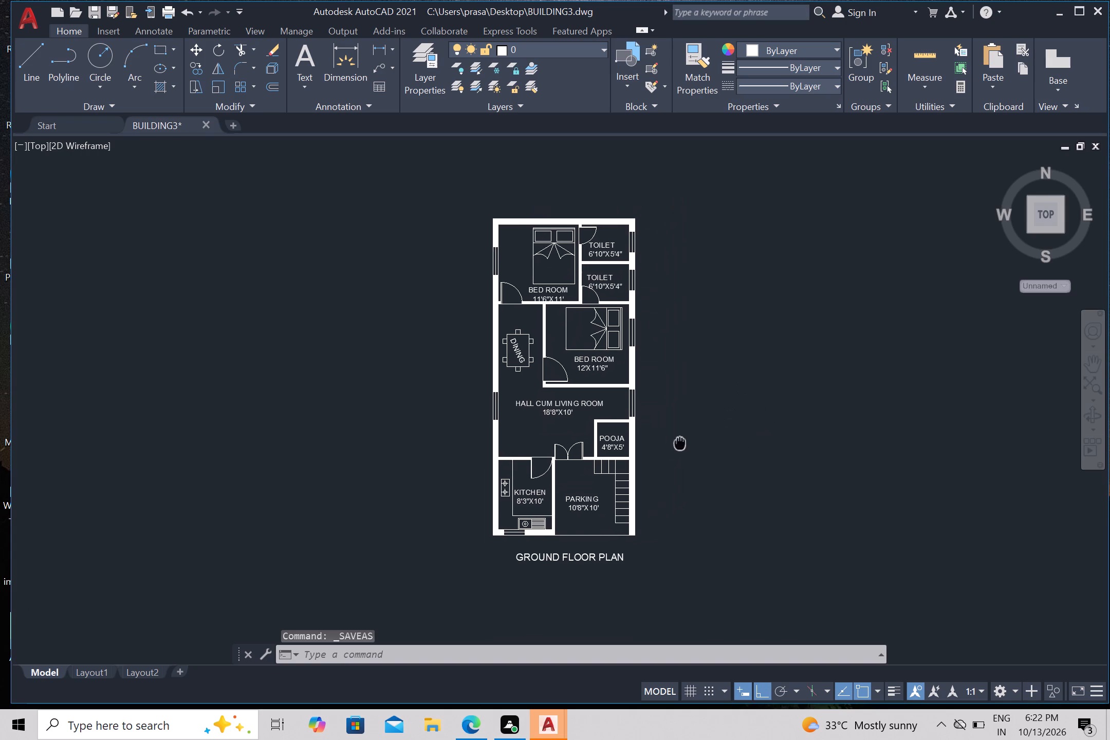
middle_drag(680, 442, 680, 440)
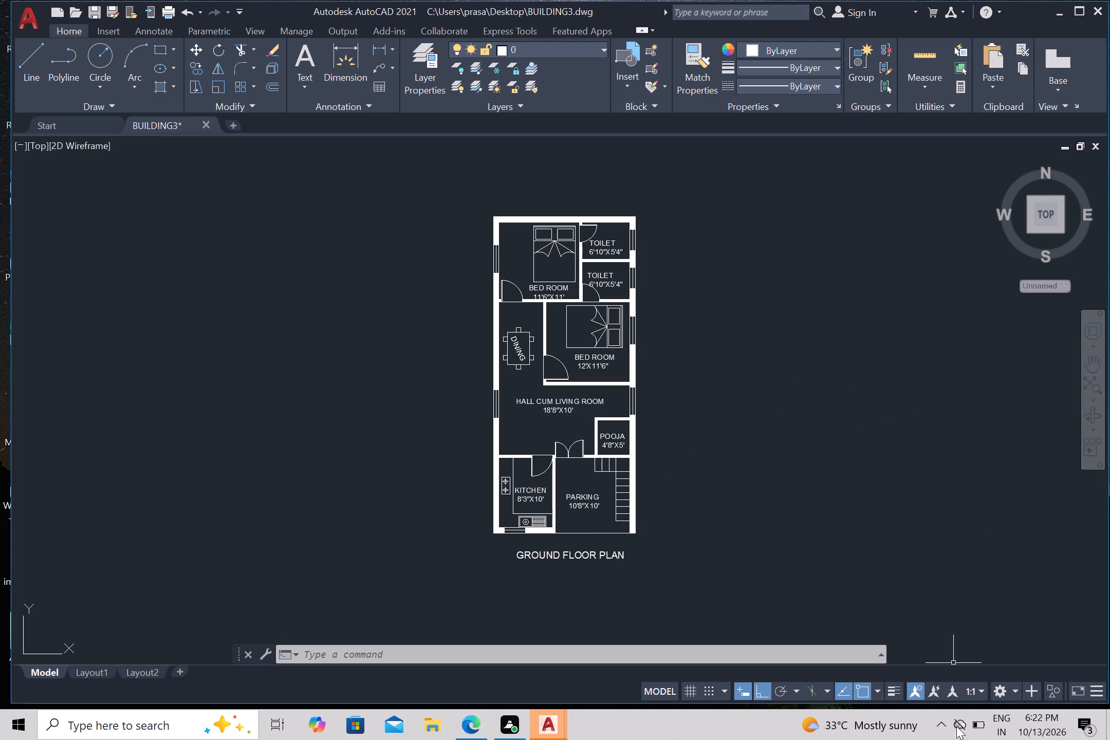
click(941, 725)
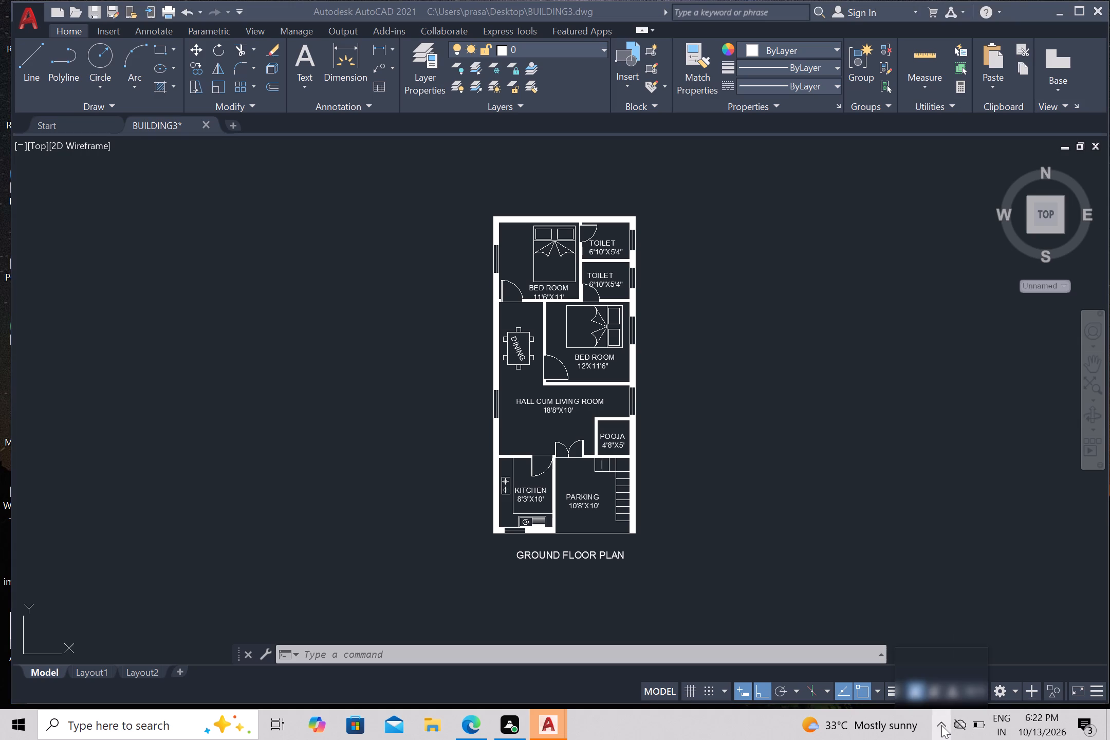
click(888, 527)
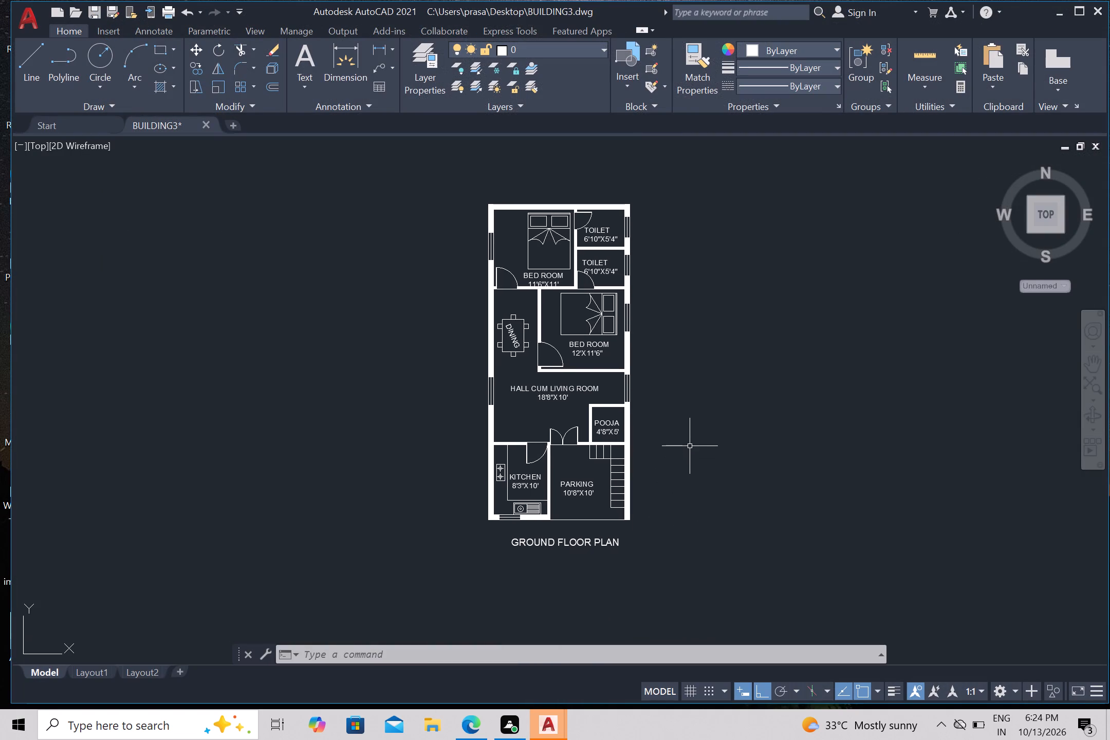